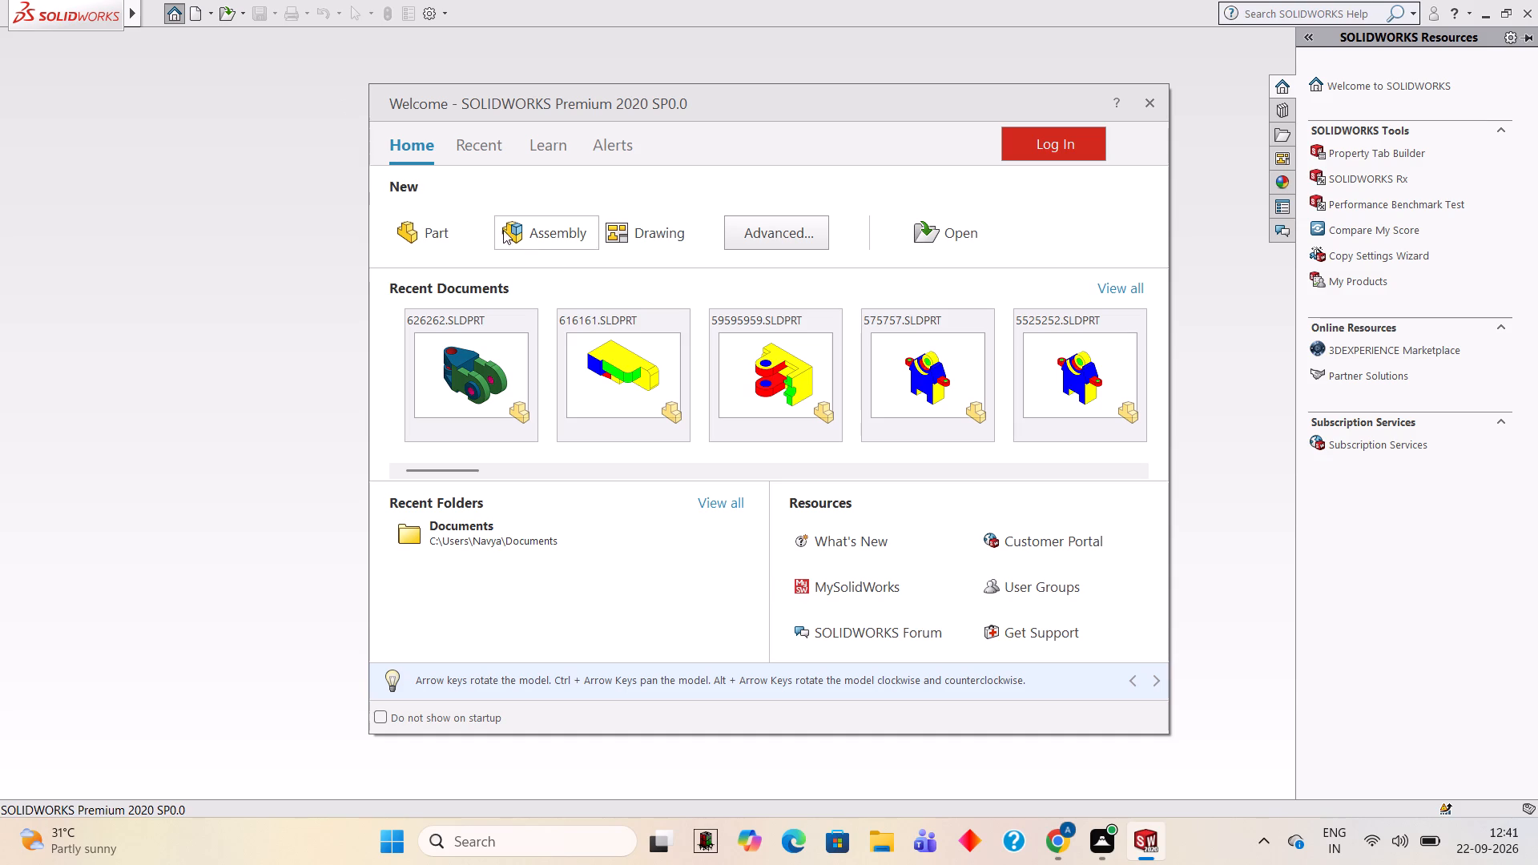
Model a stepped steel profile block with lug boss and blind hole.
Create a new part and open a sketch on the Front Plane.
{"action": "left_click", "coordinate": [456, 232]}
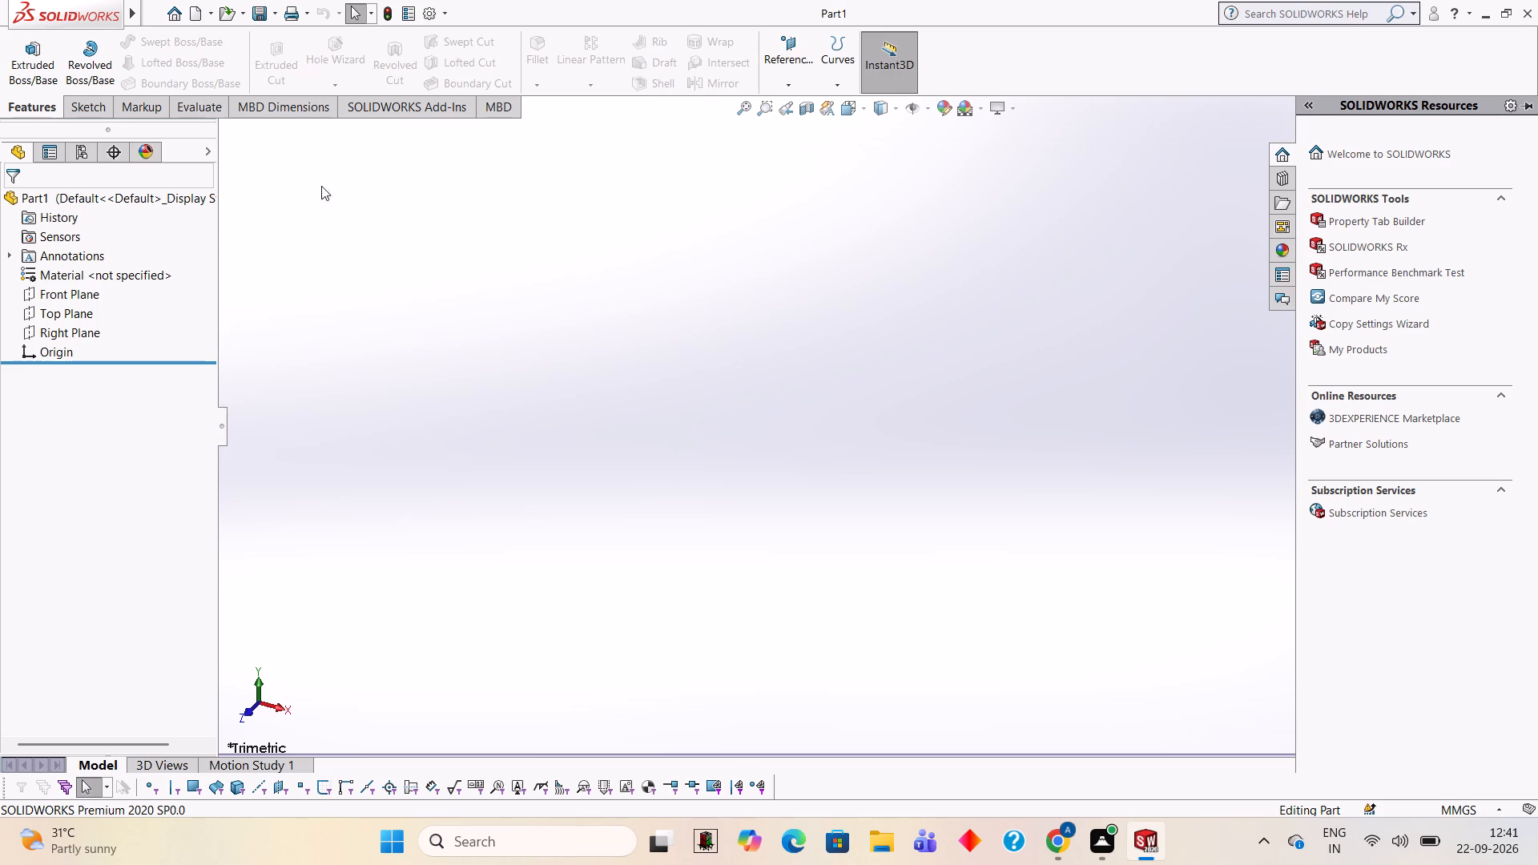
{"action": "left_click", "coordinate": [83, 297]}
{"action": "left_click", "coordinate": [92, 272]}
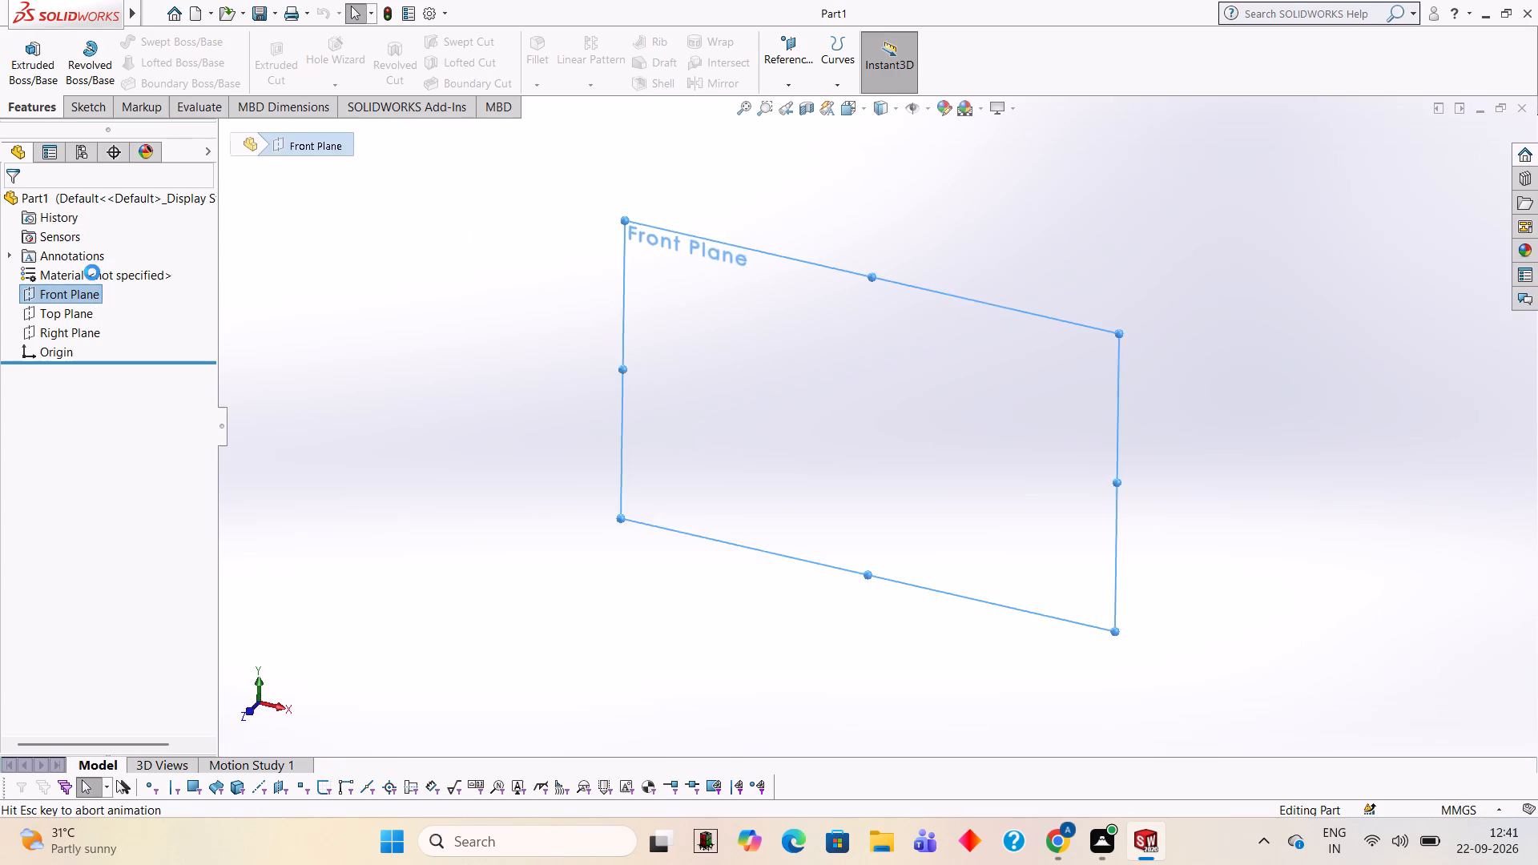
{"action": "left_click", "coordinate": [723, 336]}
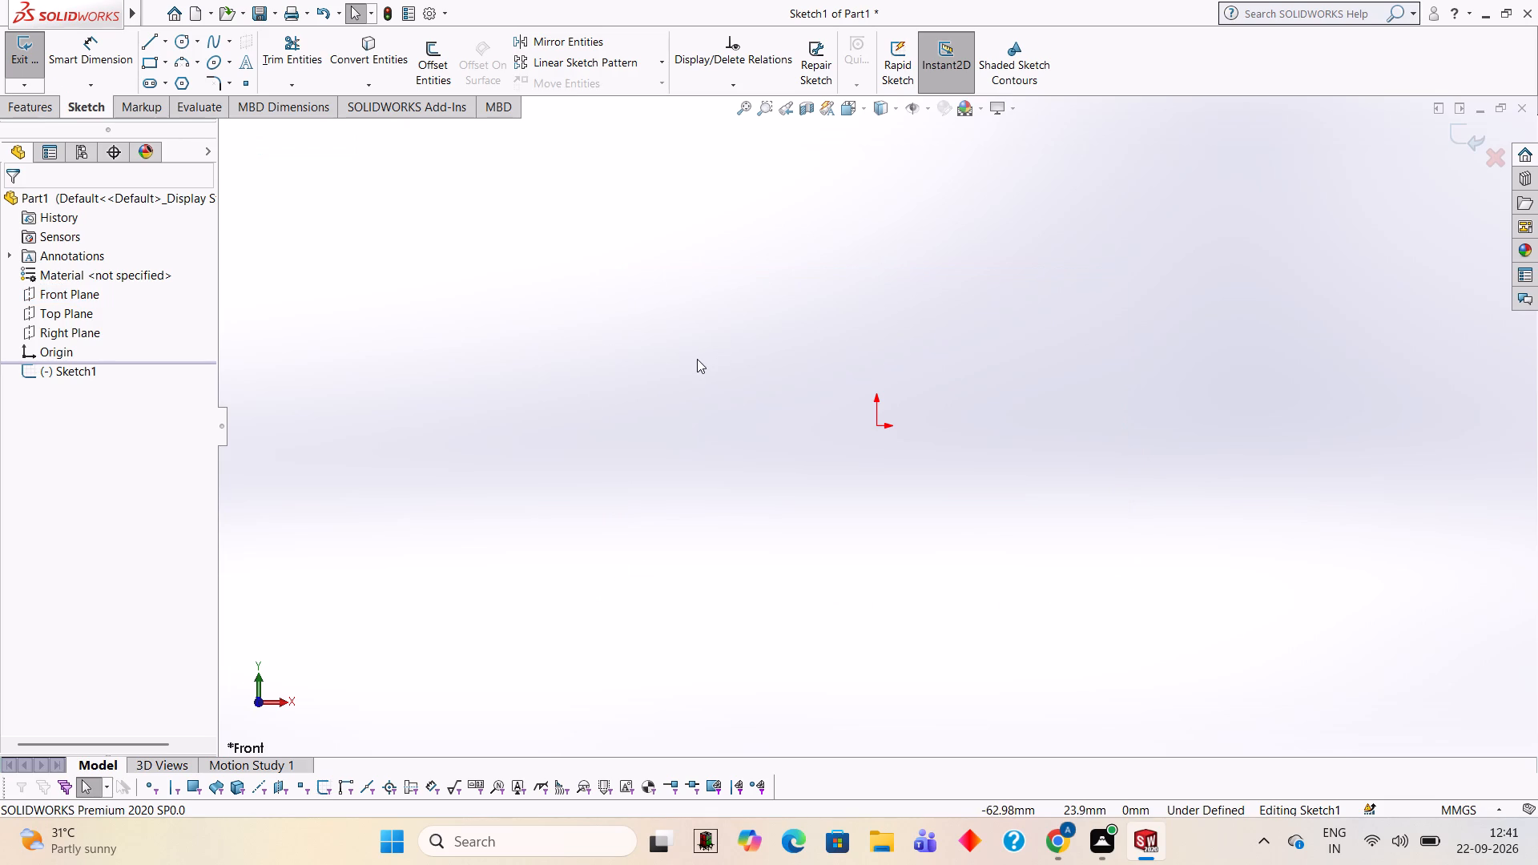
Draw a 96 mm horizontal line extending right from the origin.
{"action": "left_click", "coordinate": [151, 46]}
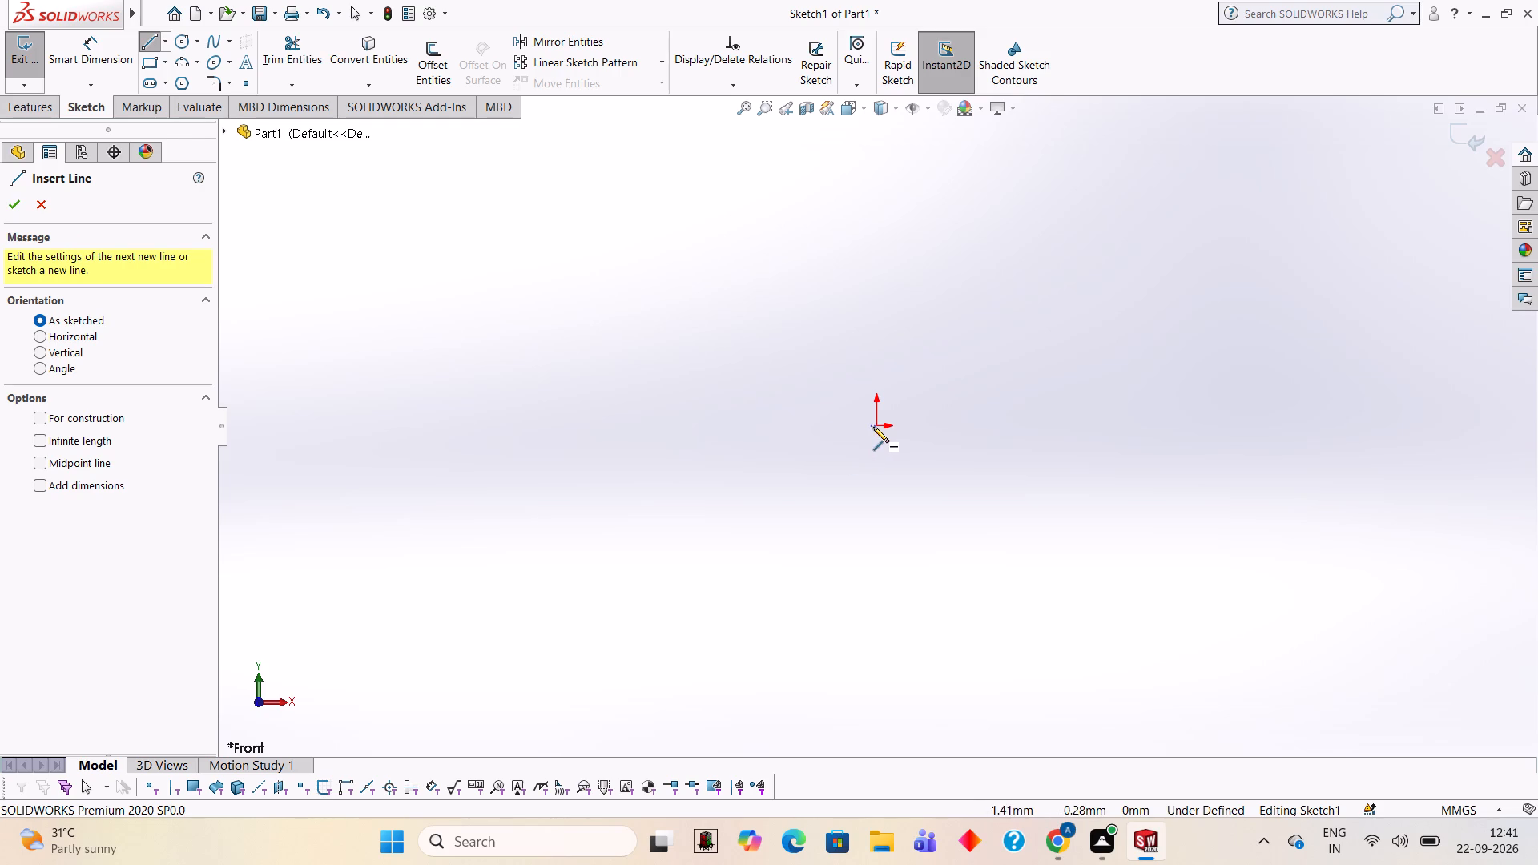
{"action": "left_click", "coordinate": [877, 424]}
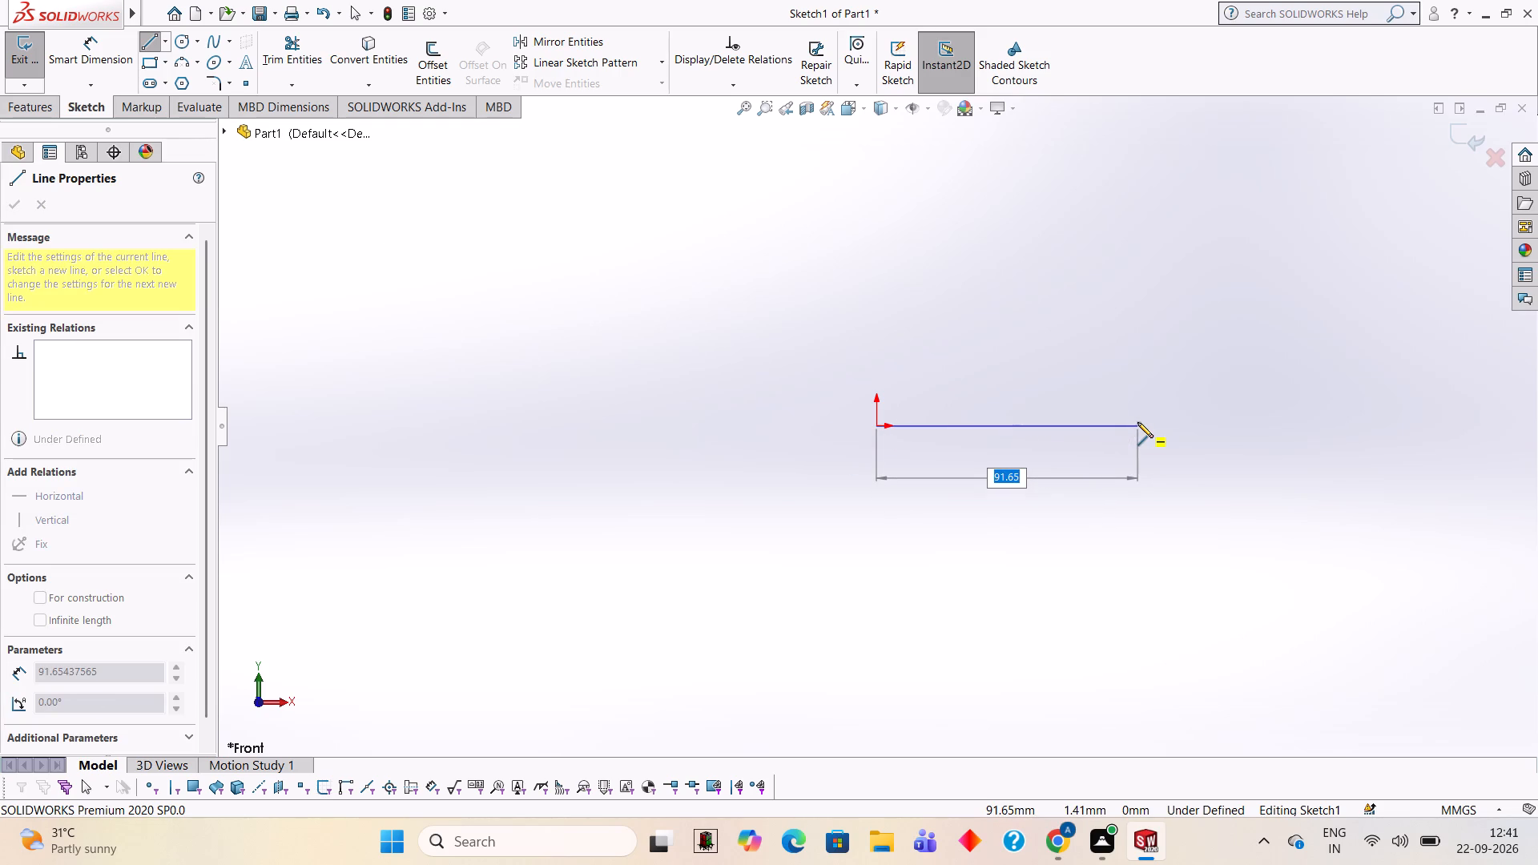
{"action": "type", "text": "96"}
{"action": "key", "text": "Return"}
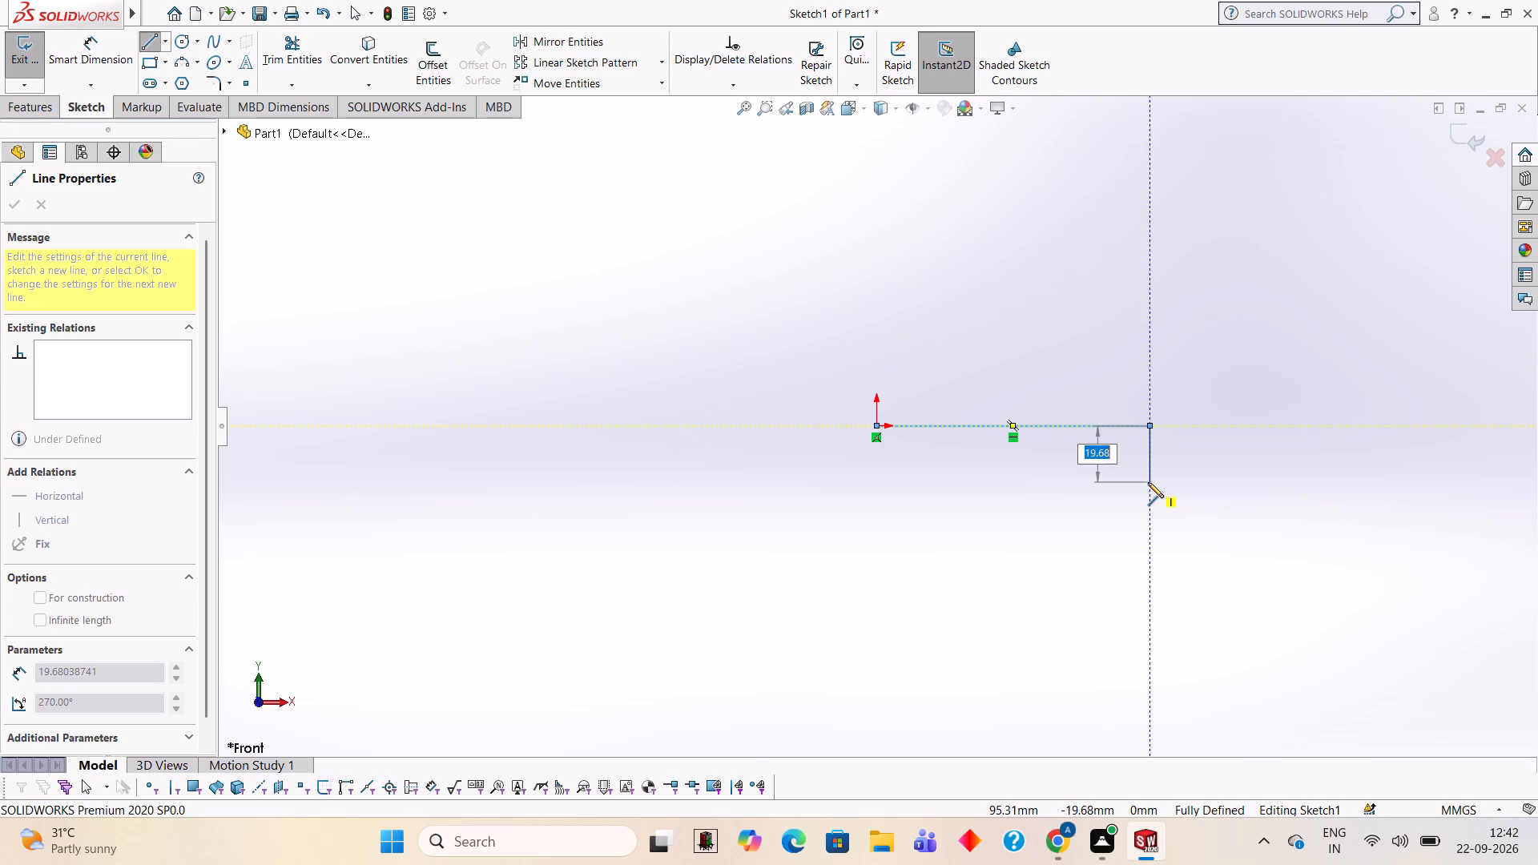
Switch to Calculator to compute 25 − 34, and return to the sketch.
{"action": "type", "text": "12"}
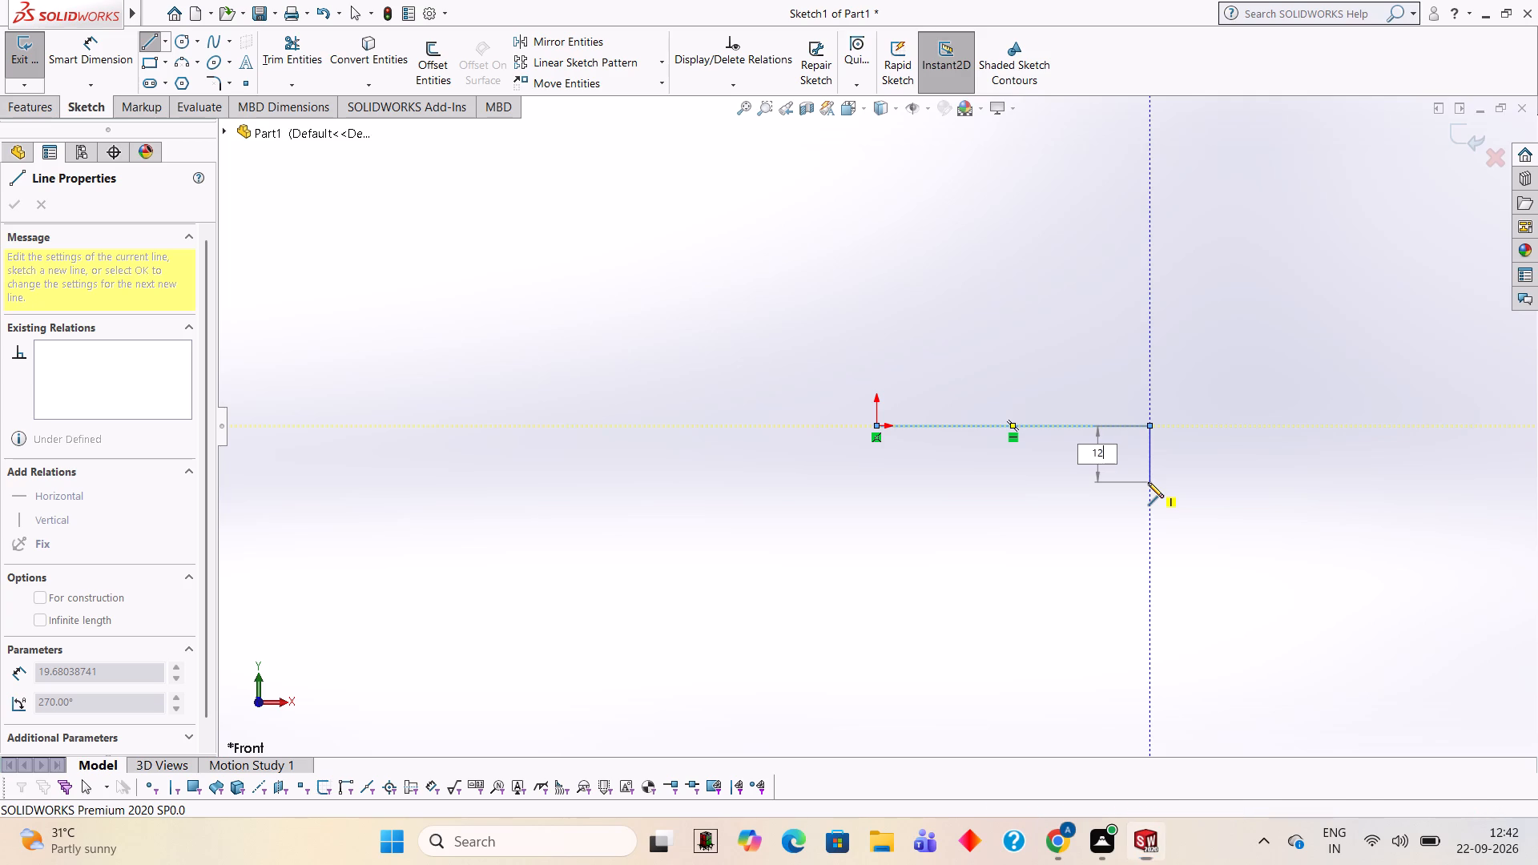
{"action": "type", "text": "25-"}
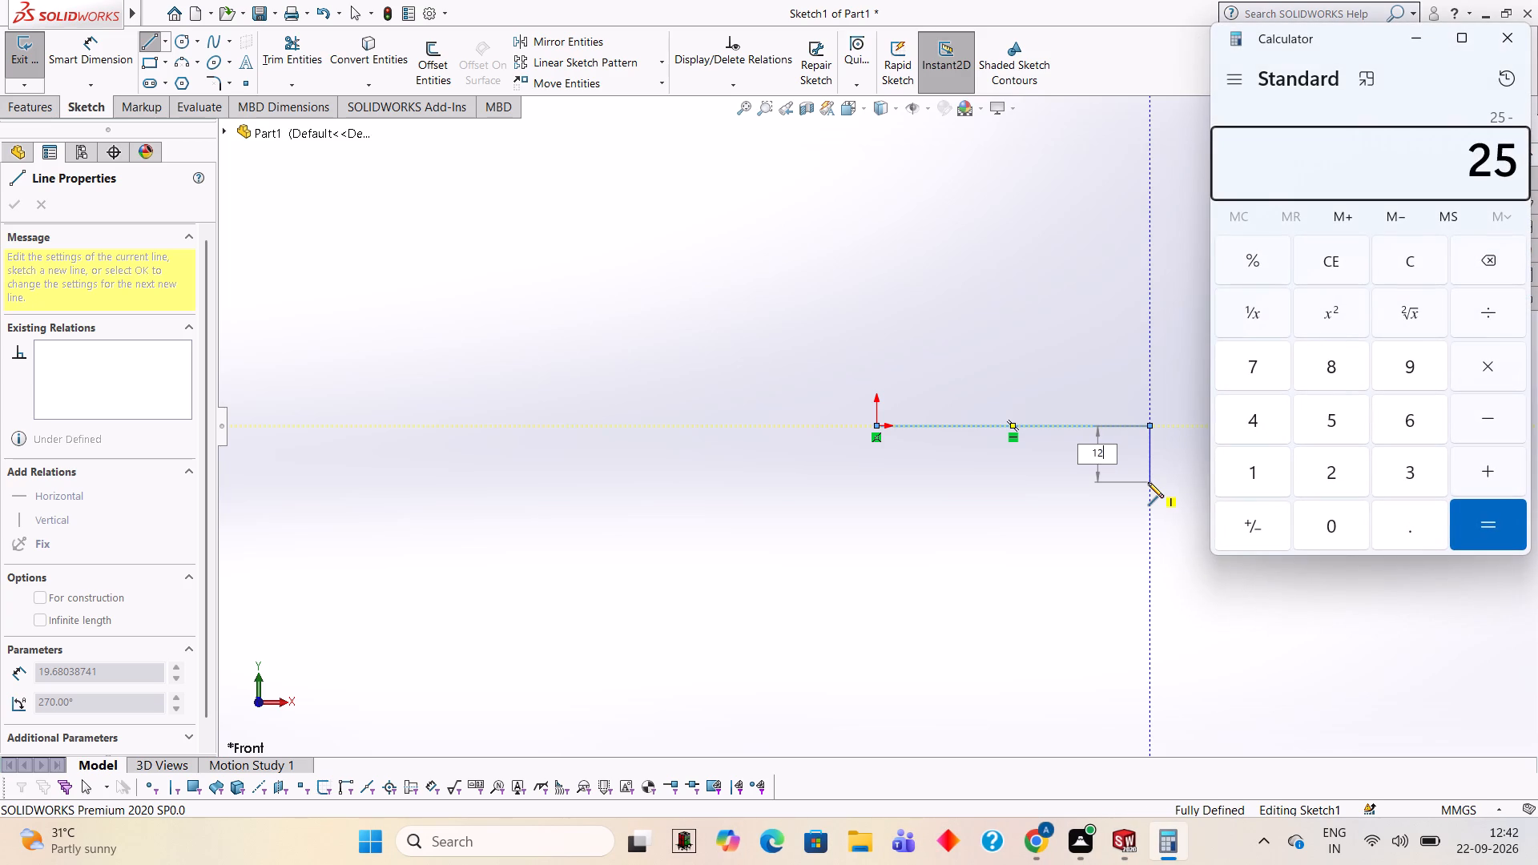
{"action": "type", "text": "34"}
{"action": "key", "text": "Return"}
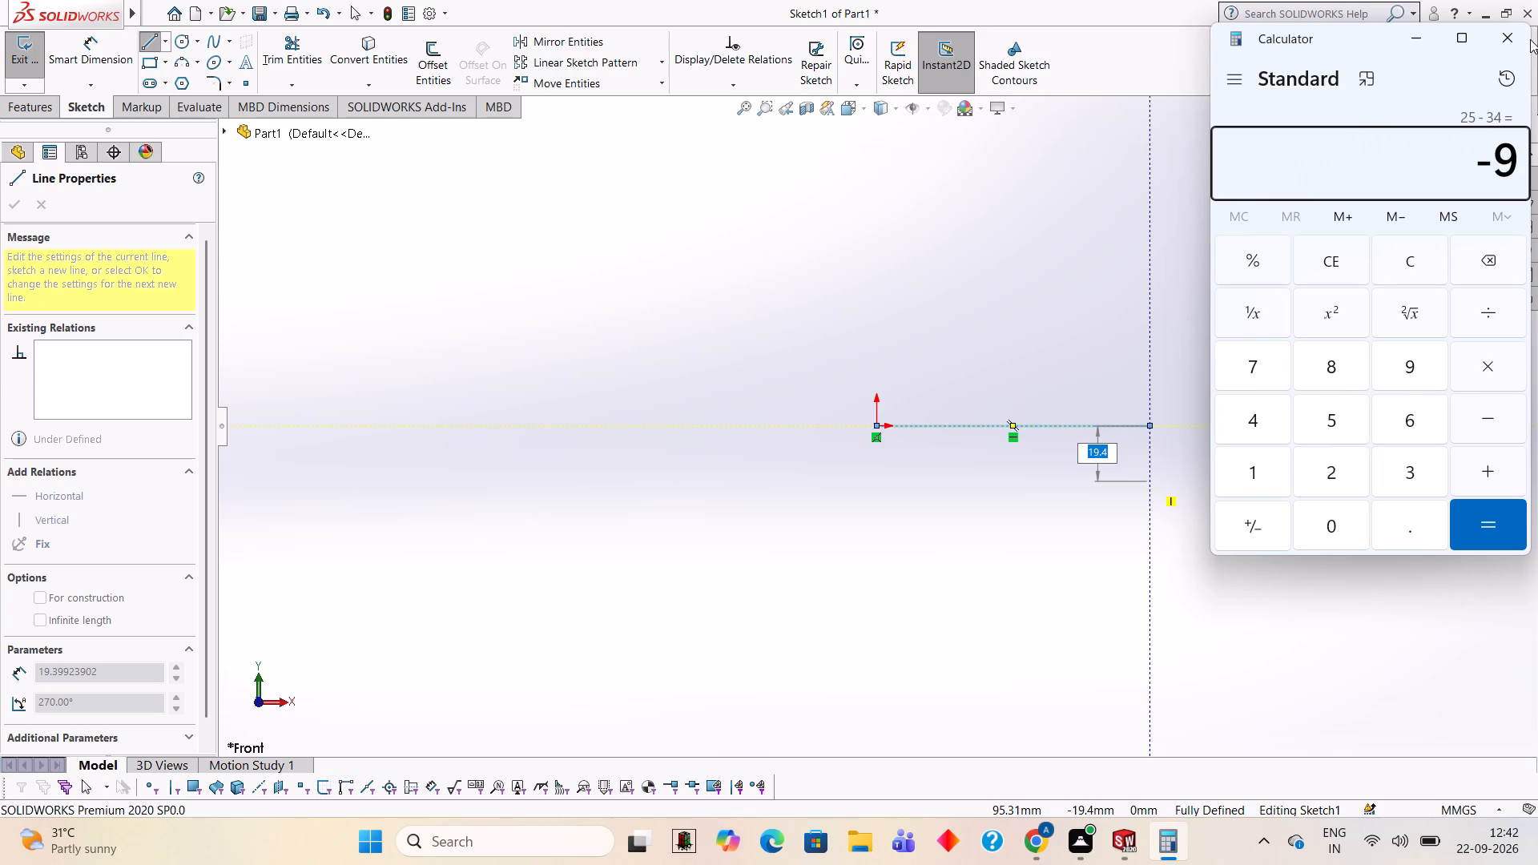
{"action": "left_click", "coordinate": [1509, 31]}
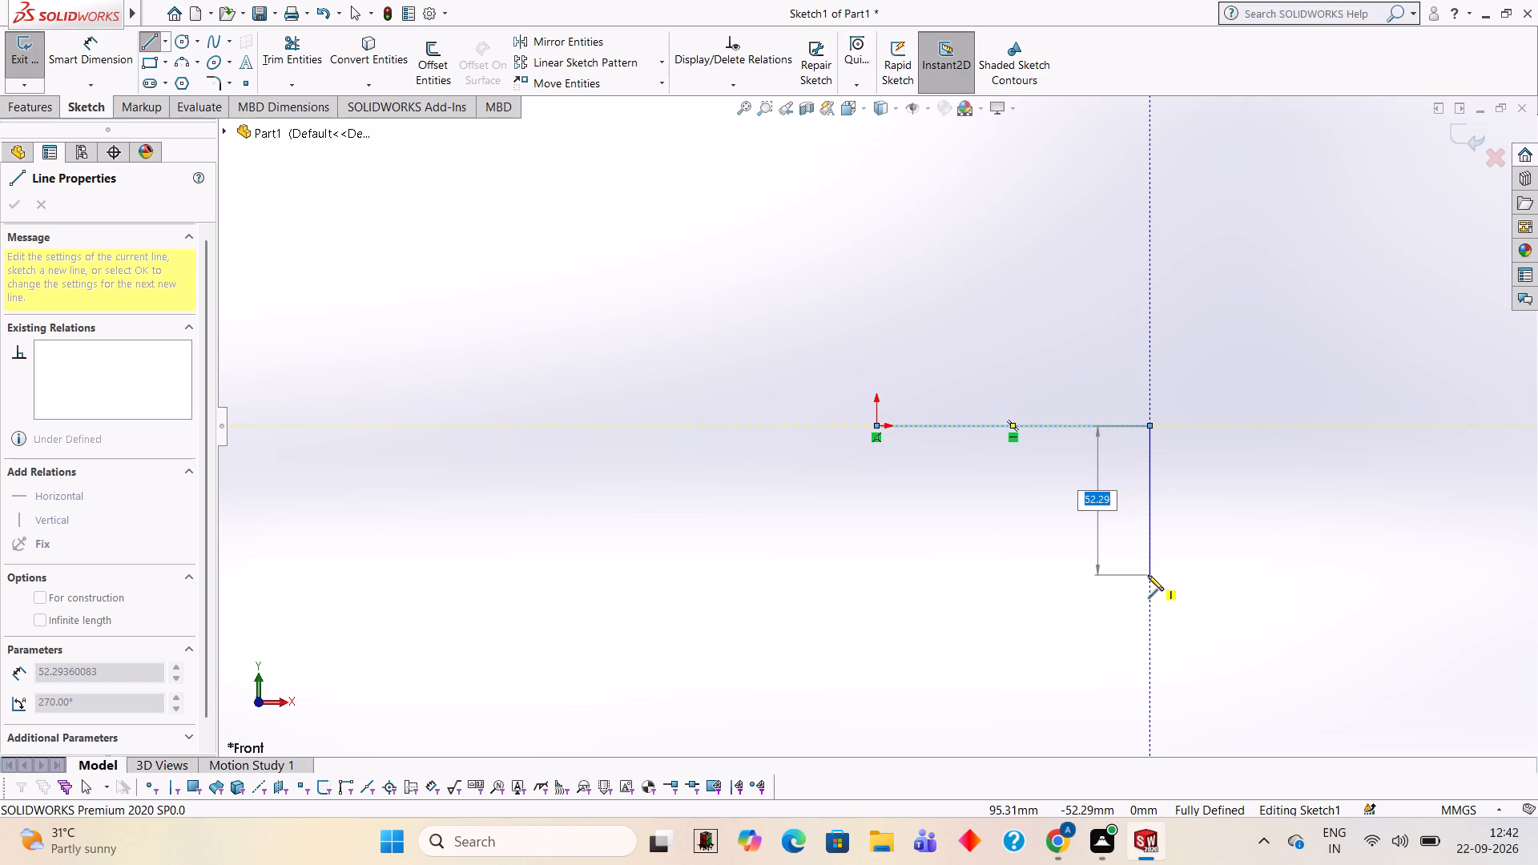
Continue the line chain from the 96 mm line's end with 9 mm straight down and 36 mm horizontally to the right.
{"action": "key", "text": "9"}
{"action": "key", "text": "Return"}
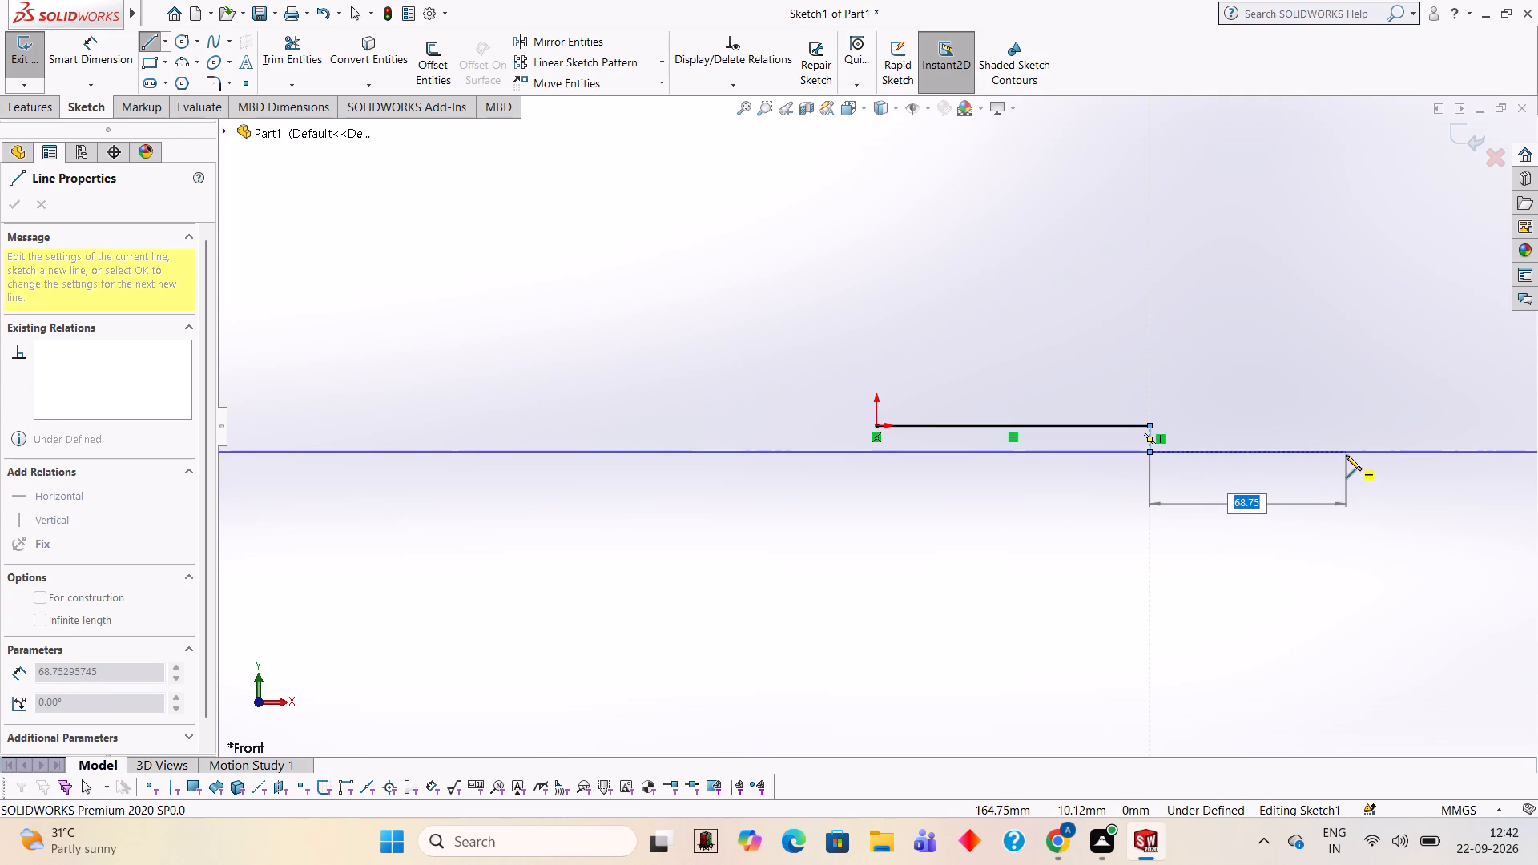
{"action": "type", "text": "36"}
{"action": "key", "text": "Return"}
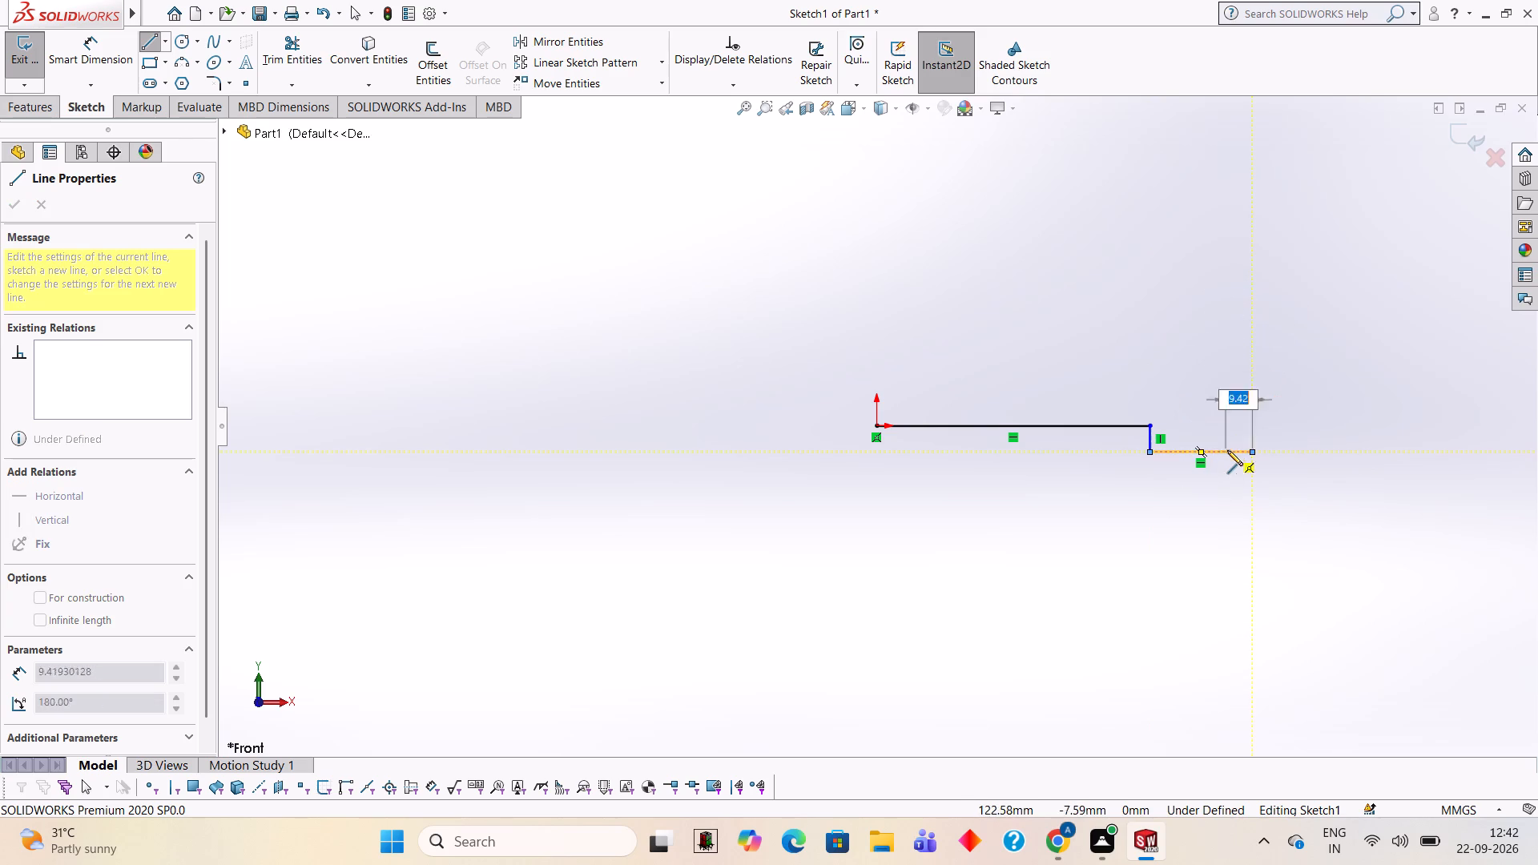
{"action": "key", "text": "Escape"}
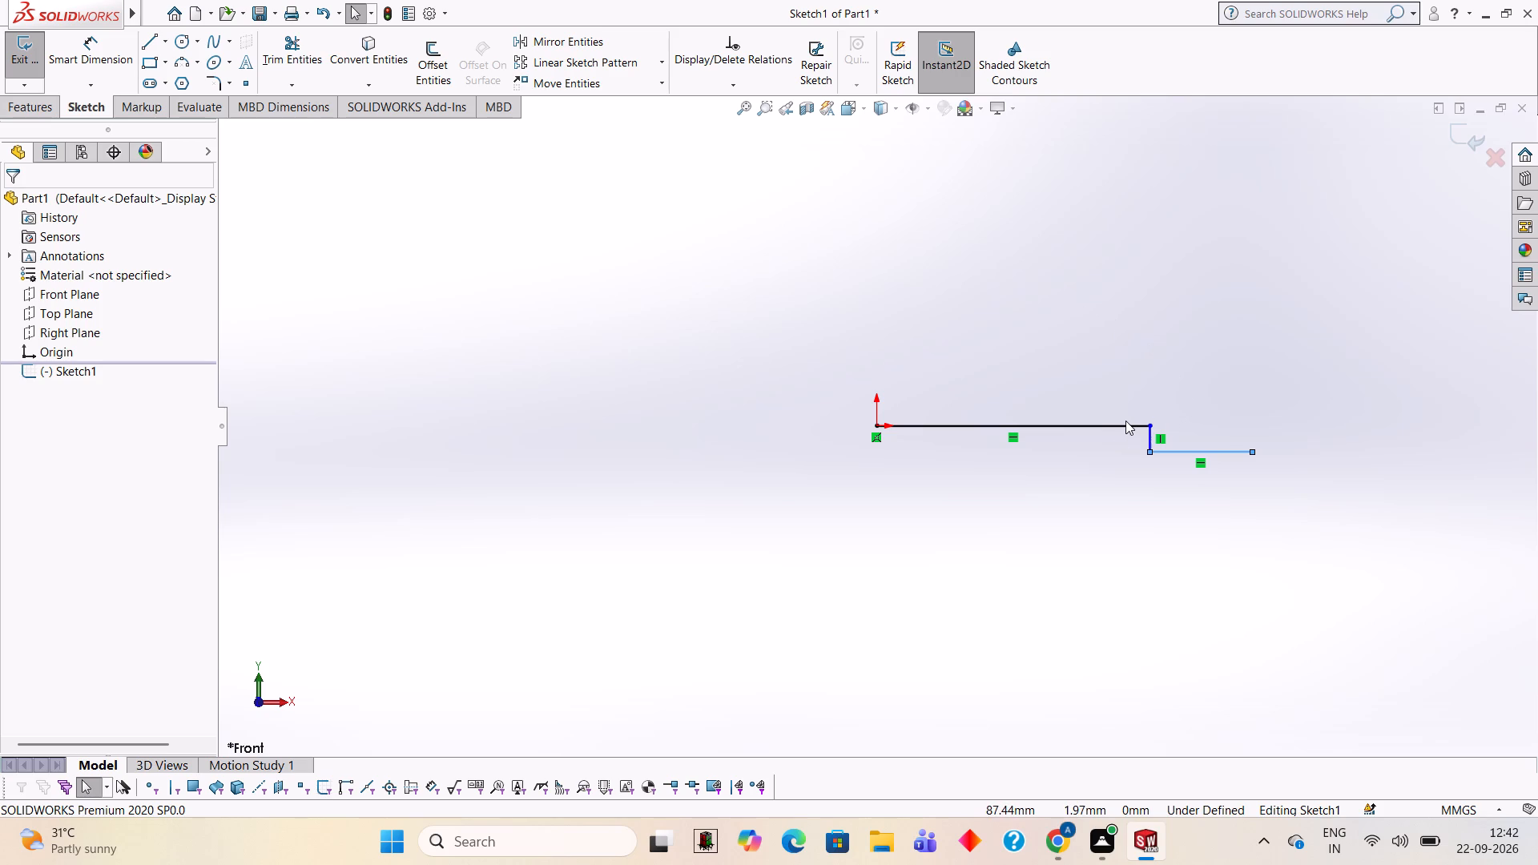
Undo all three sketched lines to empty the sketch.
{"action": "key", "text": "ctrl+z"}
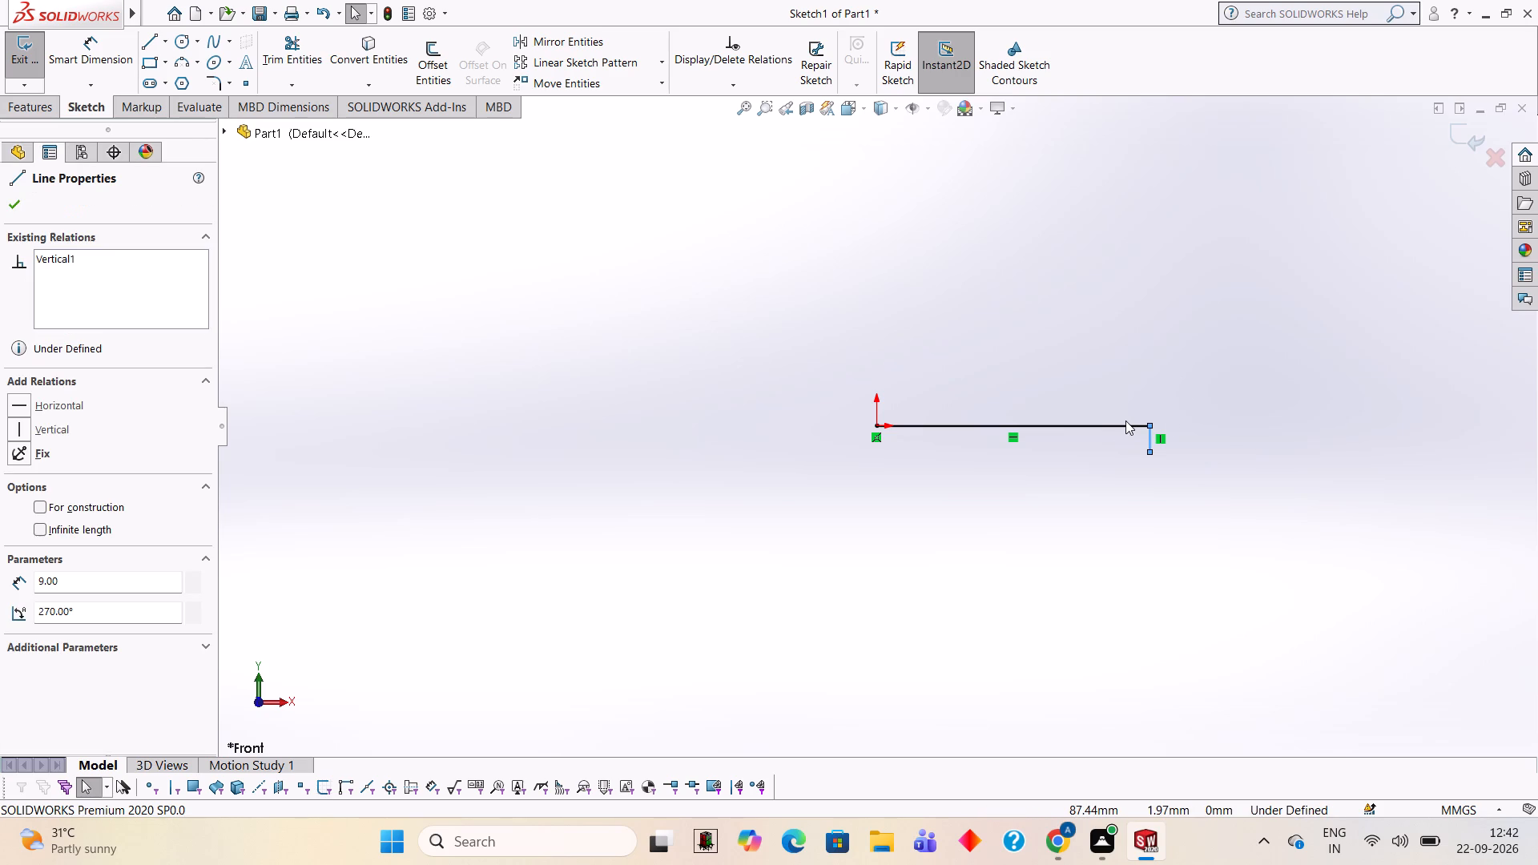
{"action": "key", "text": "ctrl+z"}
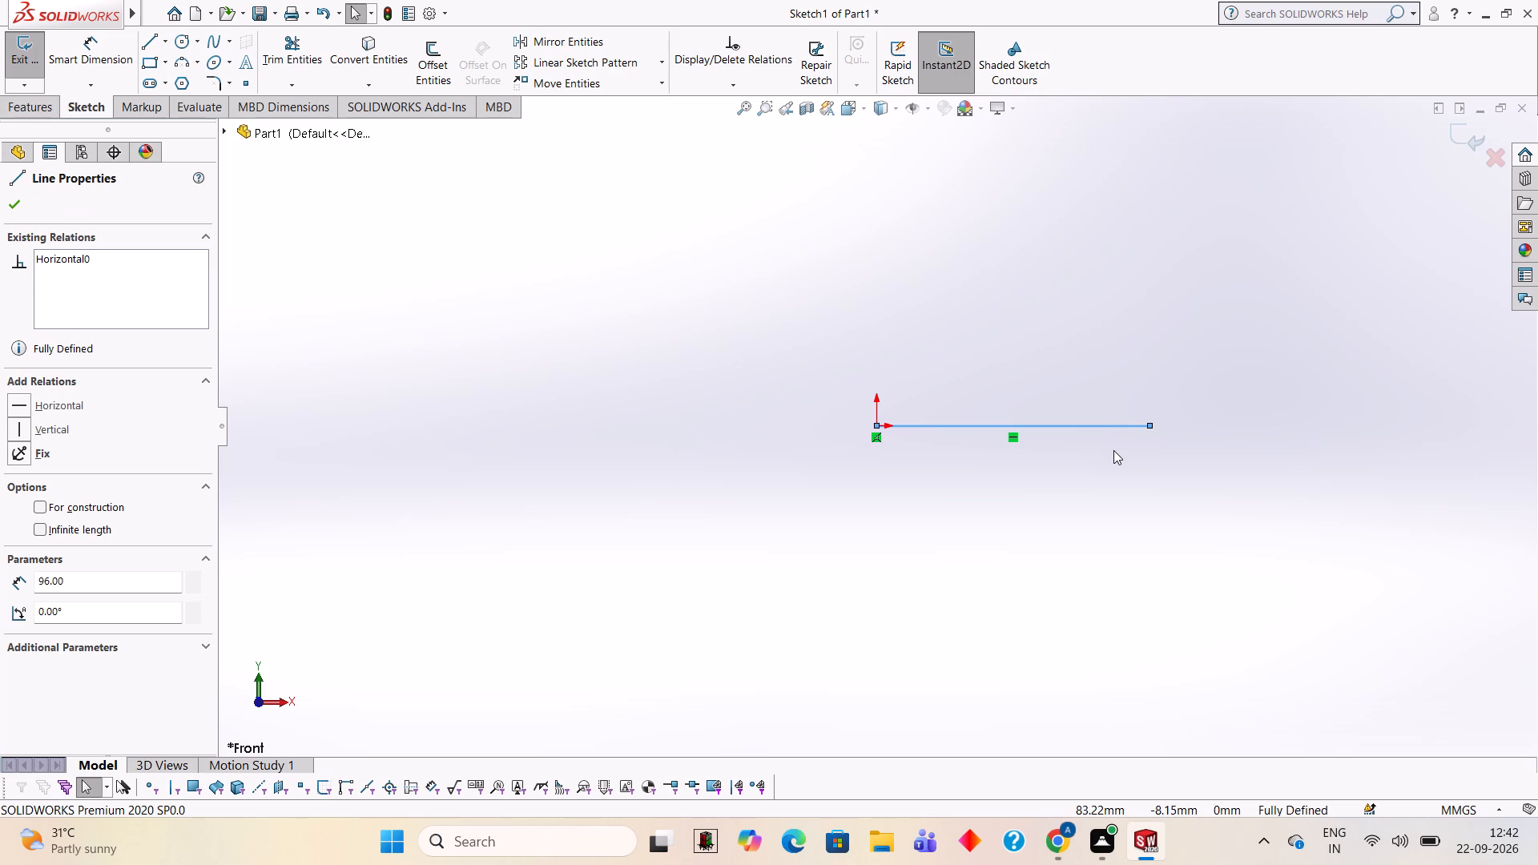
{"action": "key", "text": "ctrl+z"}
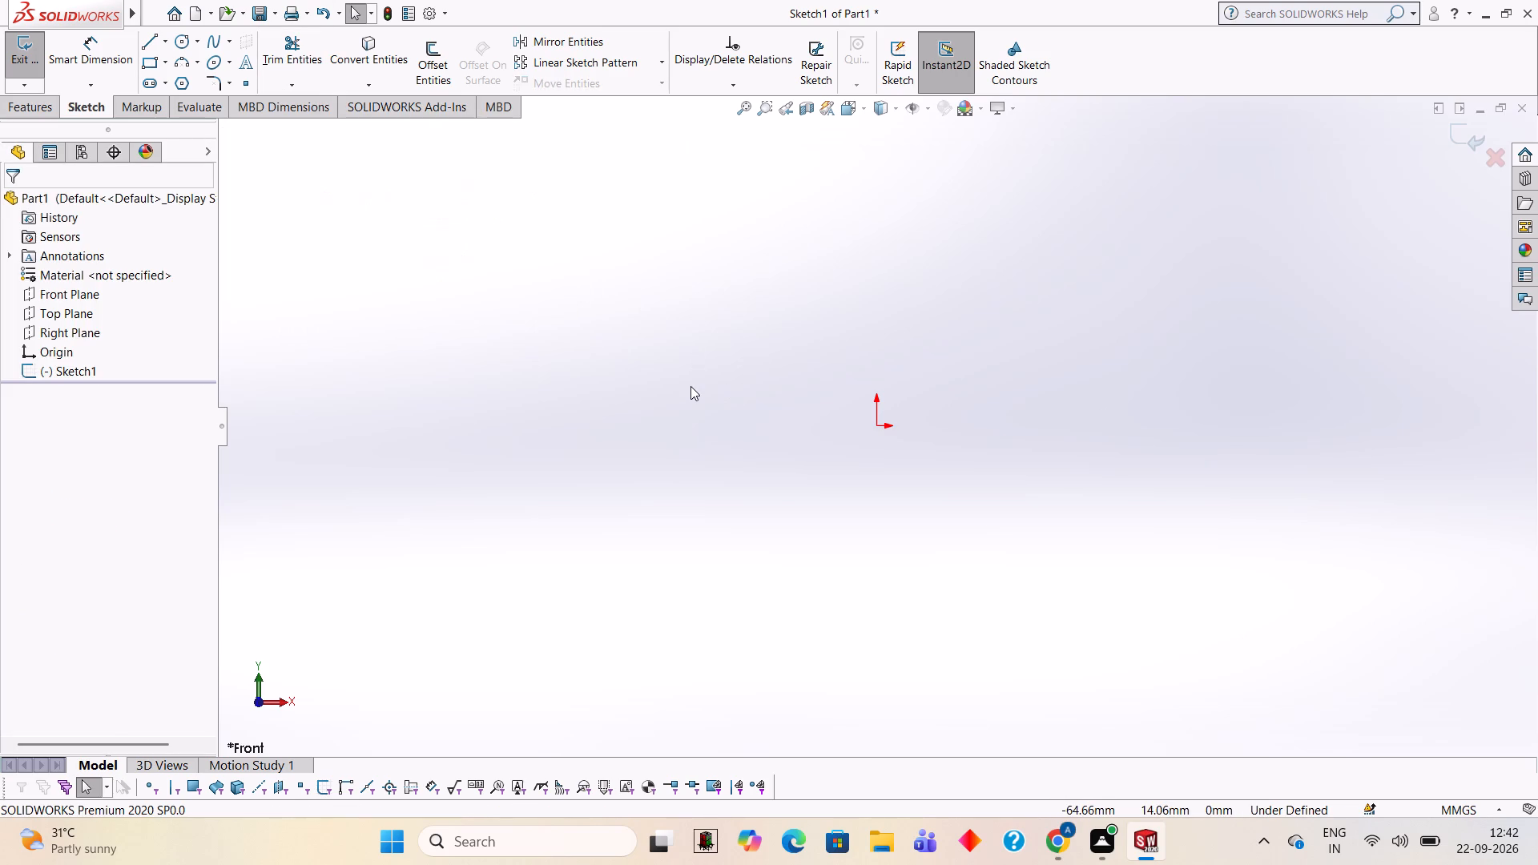
Draw a 162 mm horizontal line right from the origin and a 76 mm vertical line up from its end.
{"action": "left_click", "coordinate": [153, 42]}
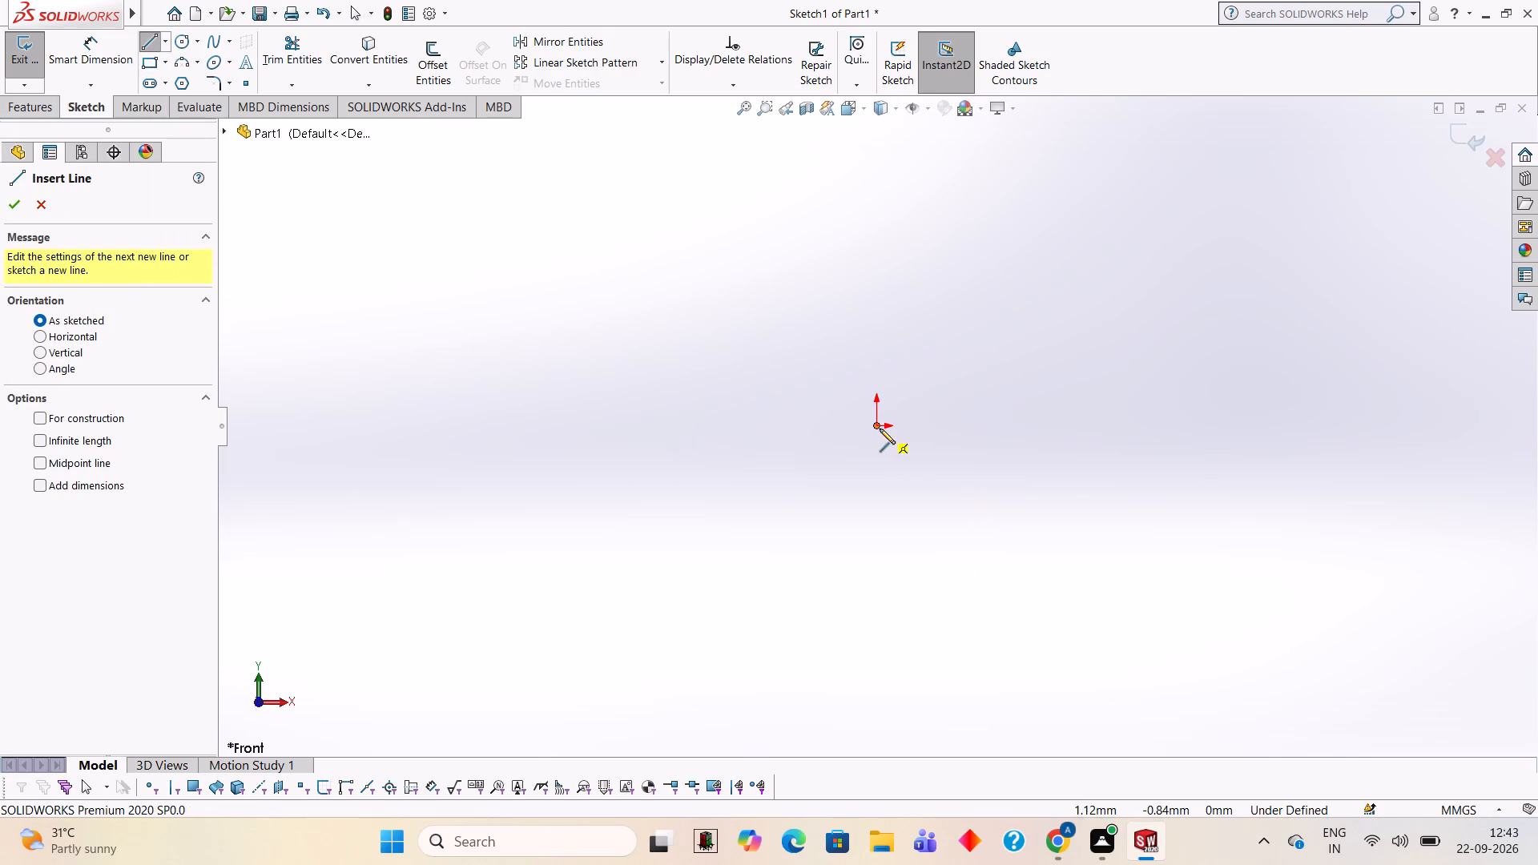
{"action": "left_click", "coordinate": [875, 425]}
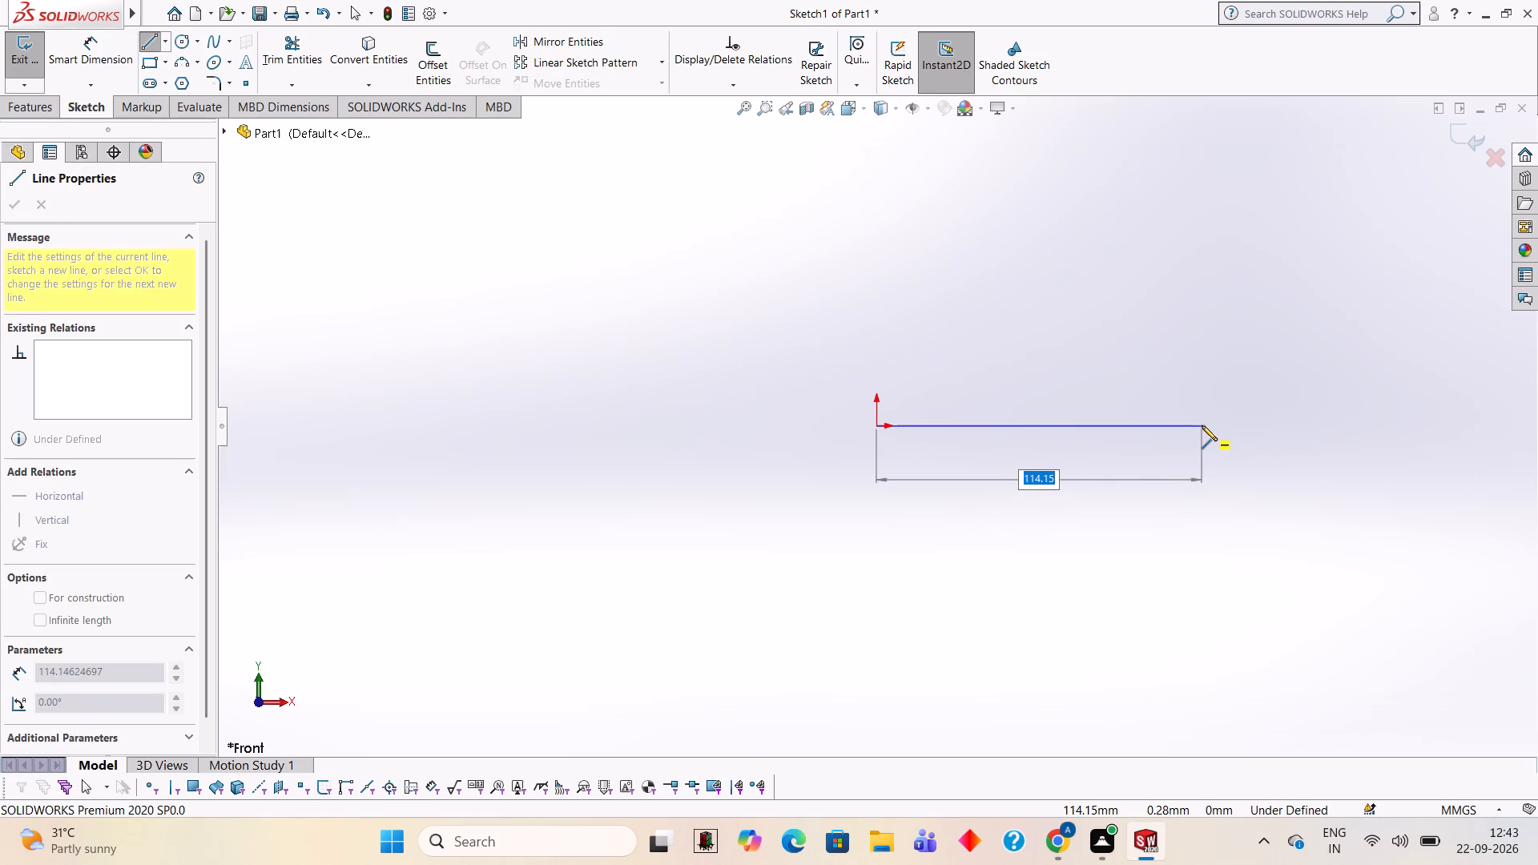
{"action": "type", "text": "162"}
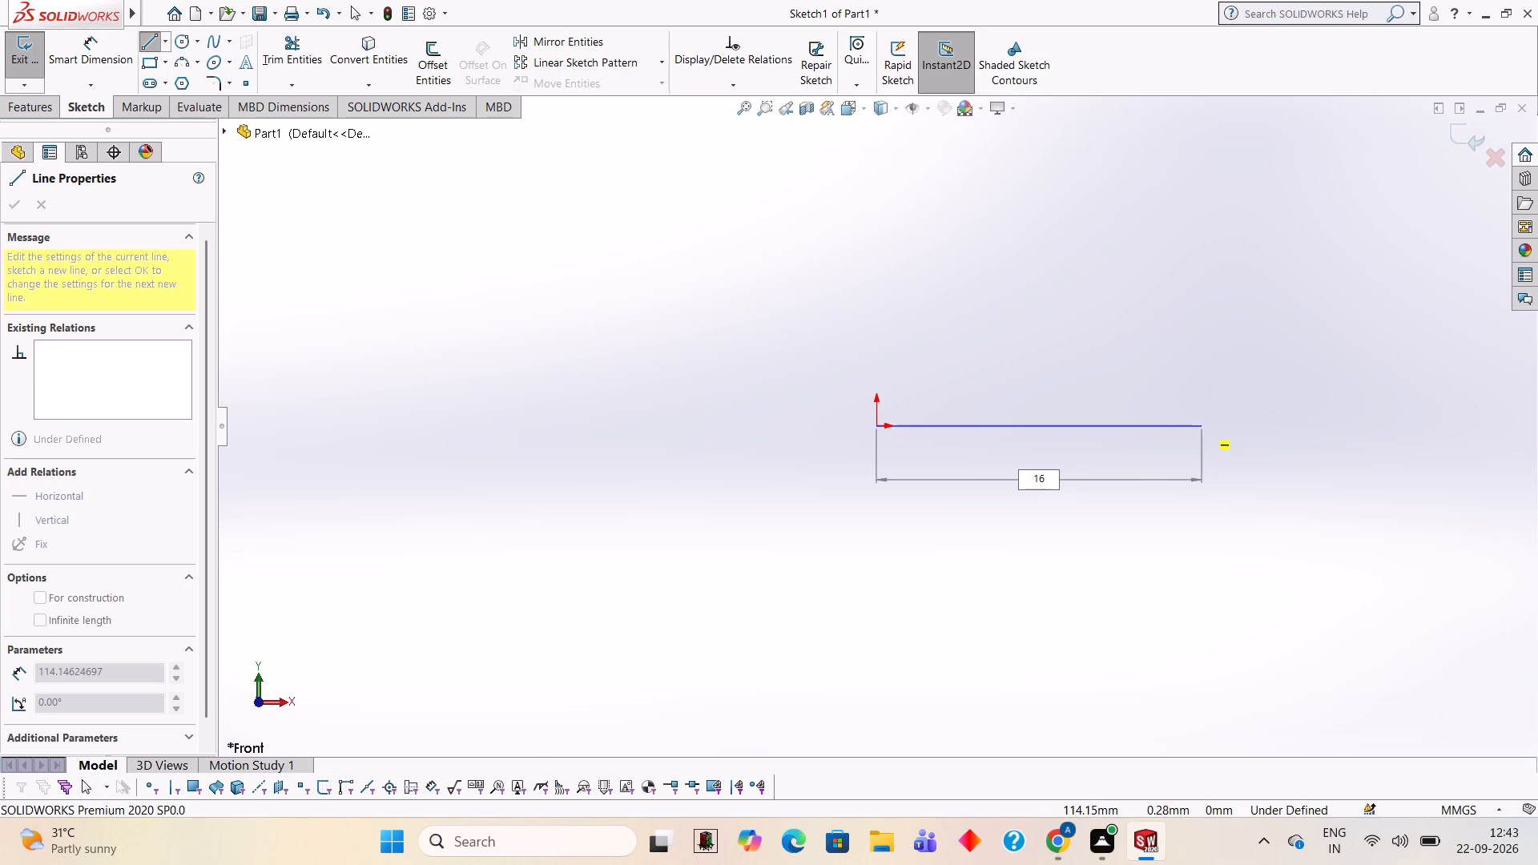
{"action": "key", "text": "Return"}
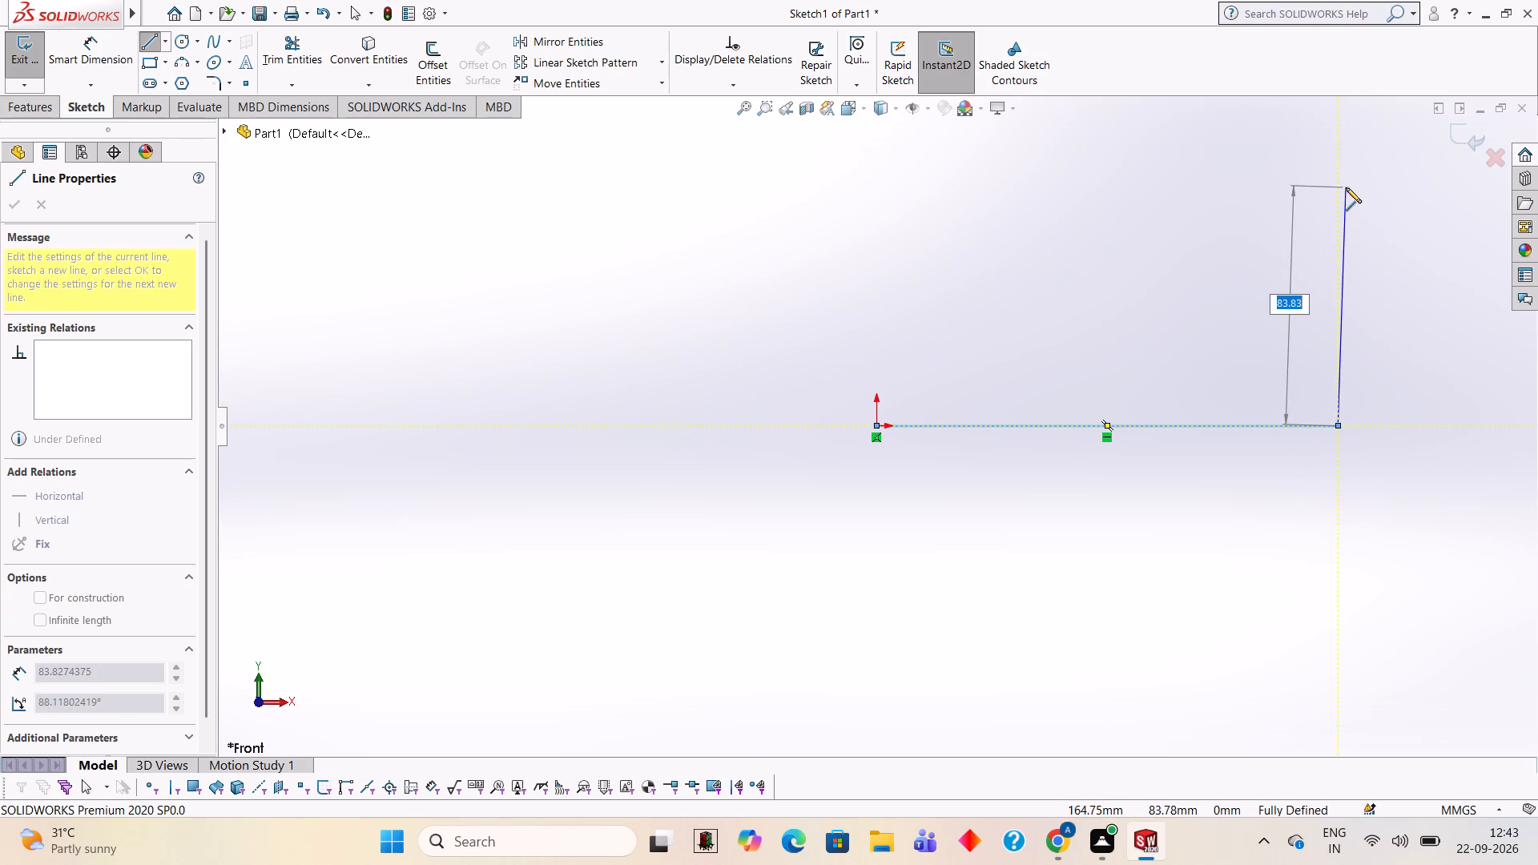
{"action": "key", "text": "7"}
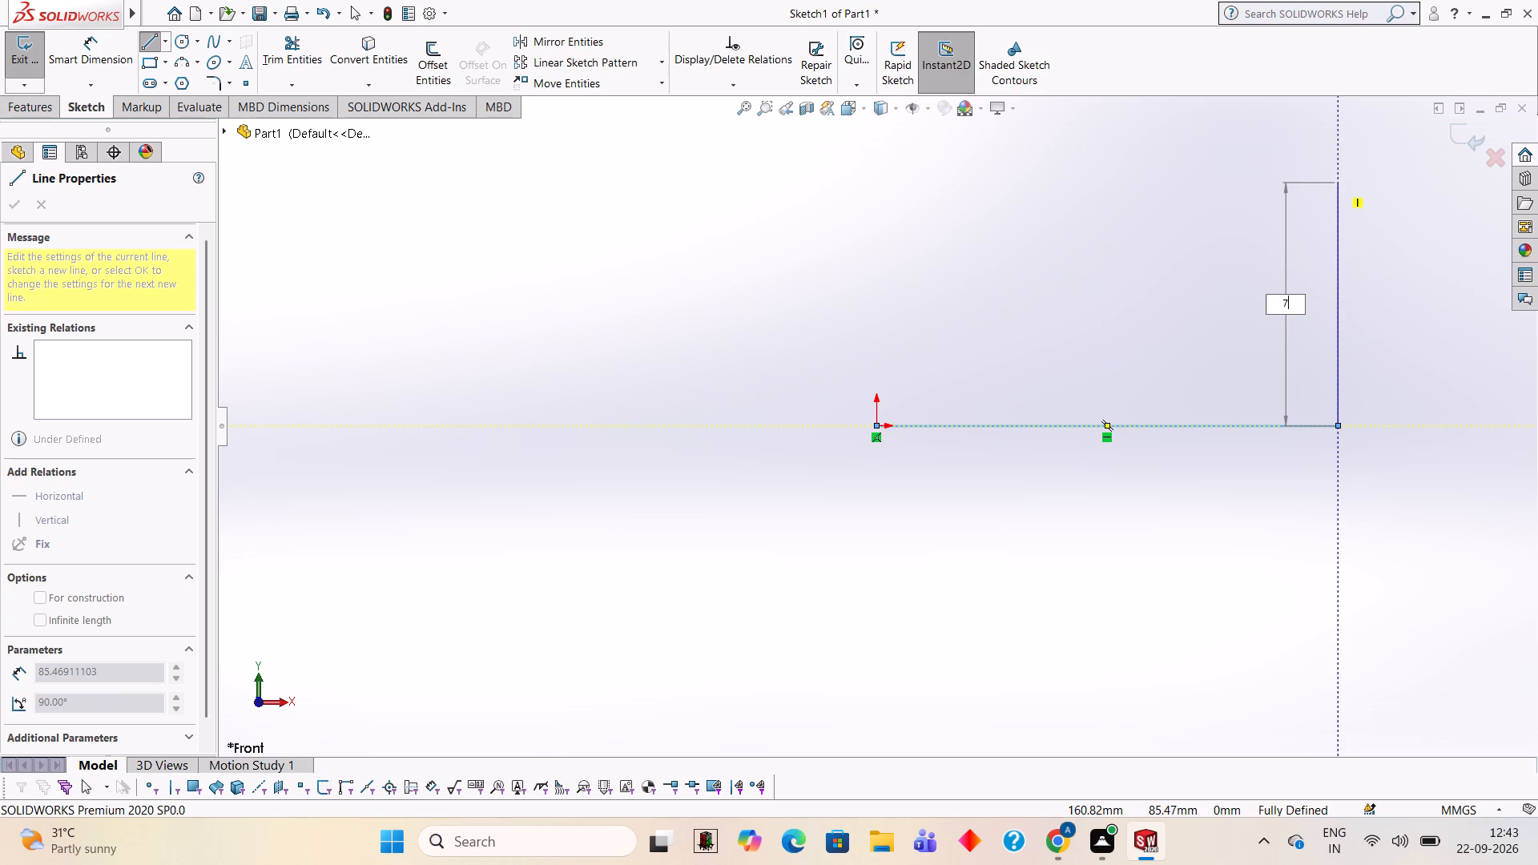
{"action": "key", "text": "6"}
{"action": "key", "text": "Return"}
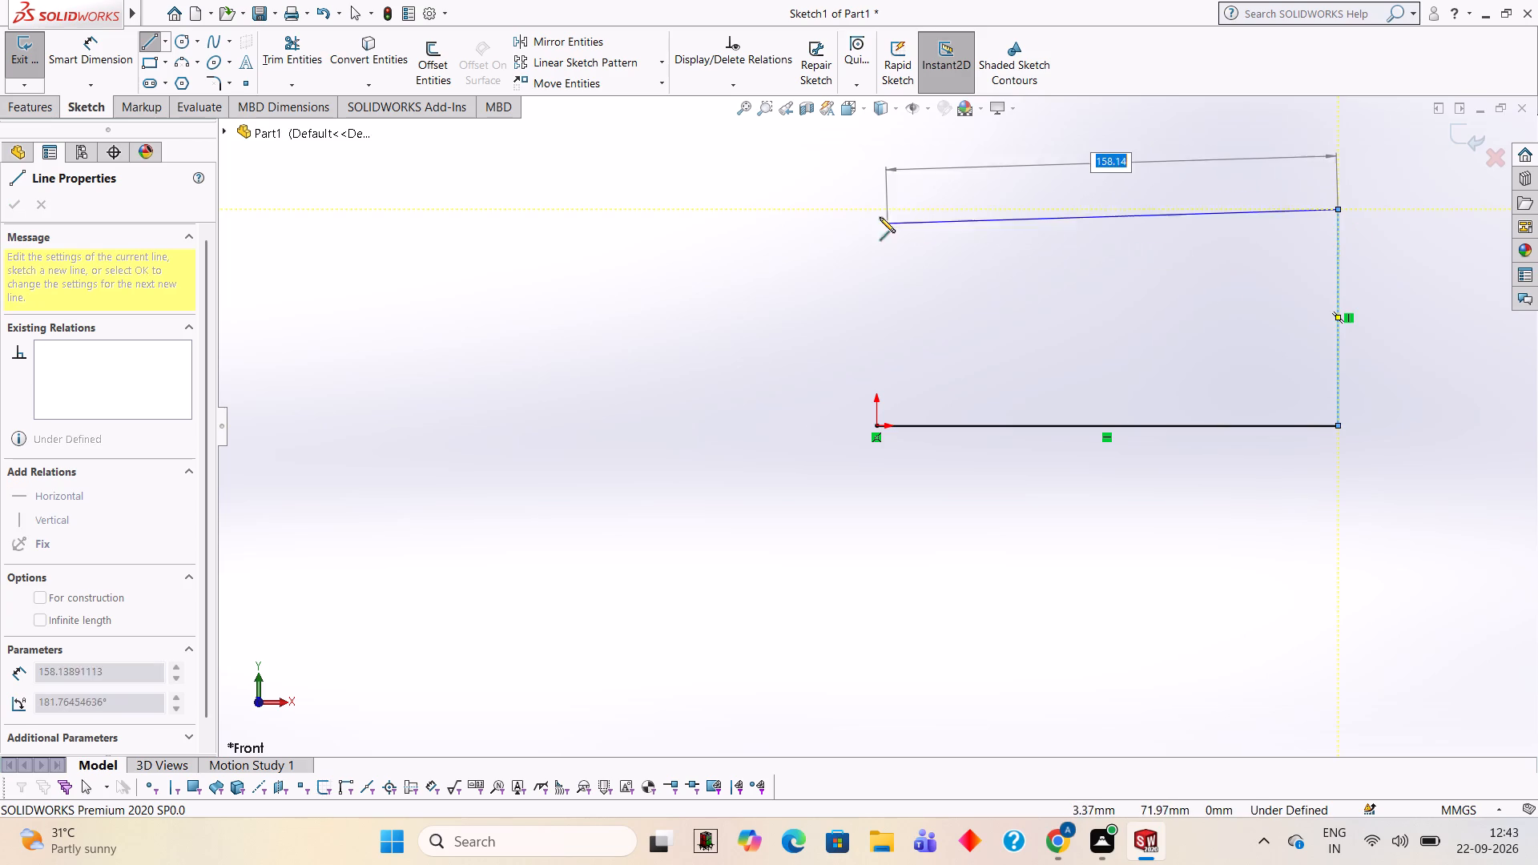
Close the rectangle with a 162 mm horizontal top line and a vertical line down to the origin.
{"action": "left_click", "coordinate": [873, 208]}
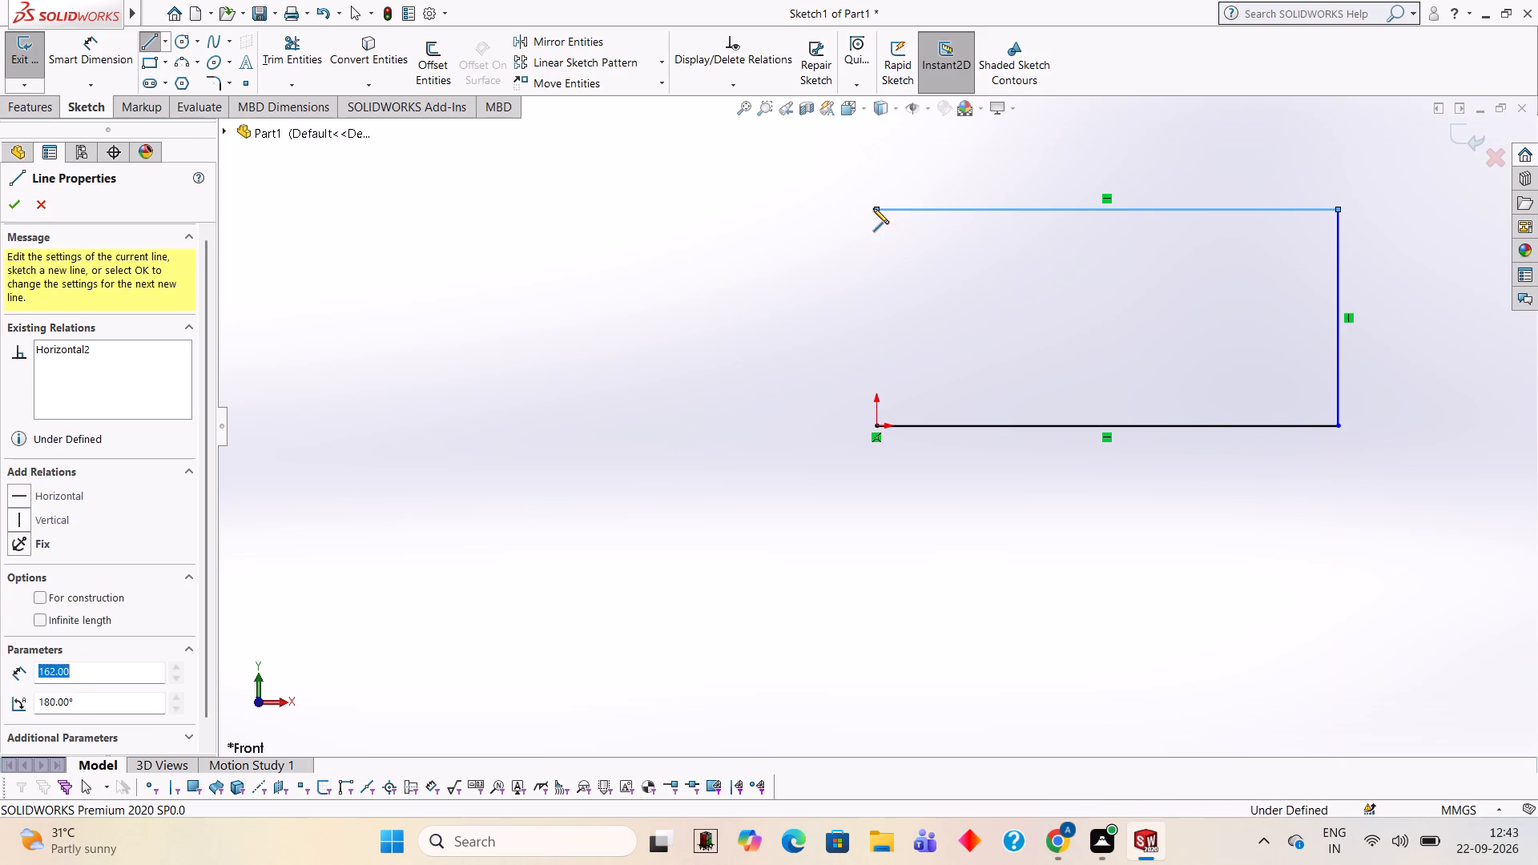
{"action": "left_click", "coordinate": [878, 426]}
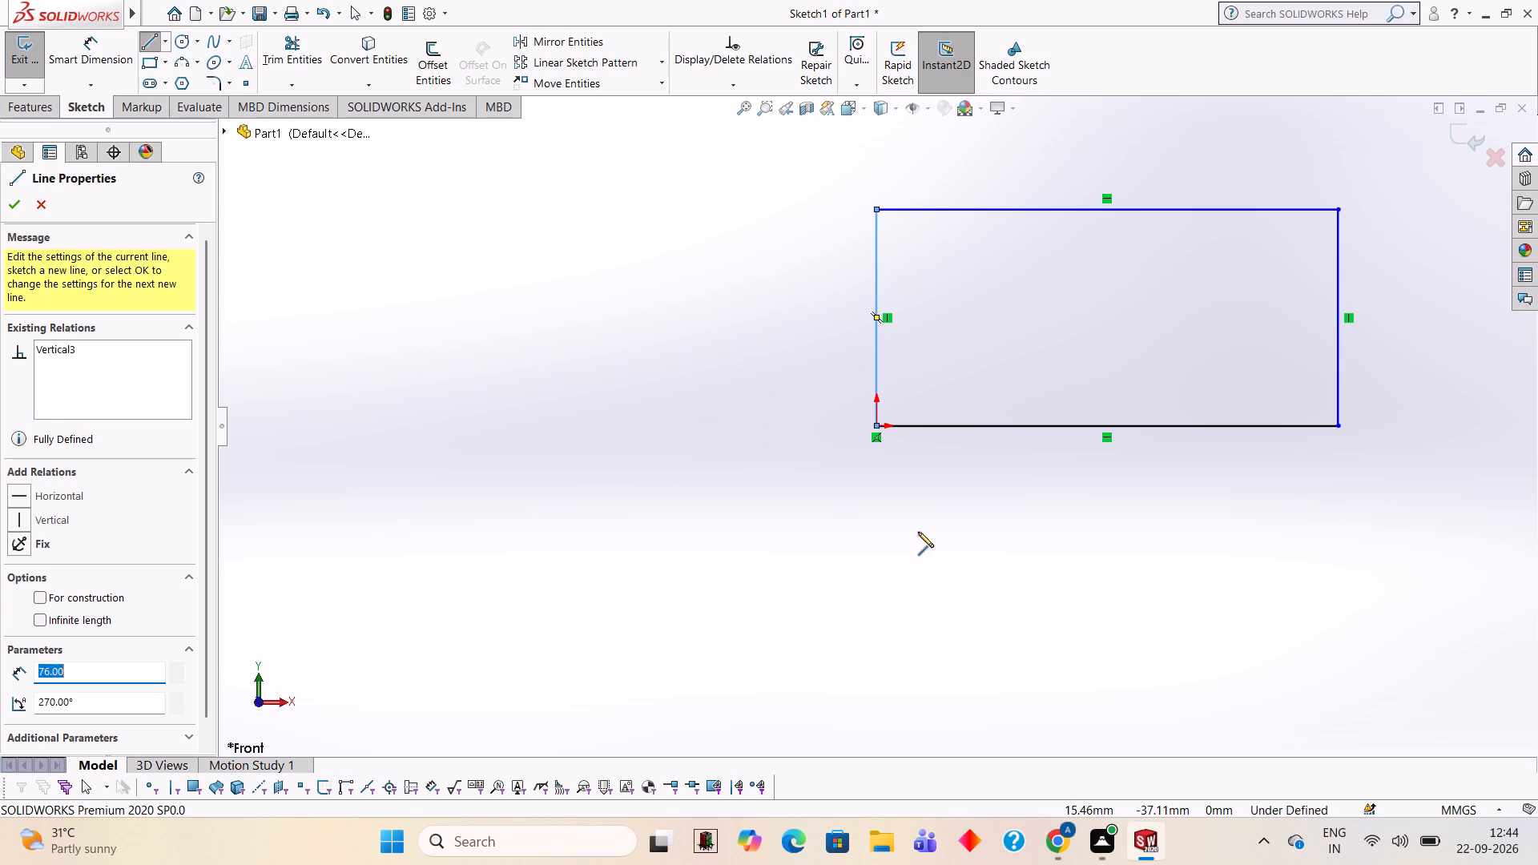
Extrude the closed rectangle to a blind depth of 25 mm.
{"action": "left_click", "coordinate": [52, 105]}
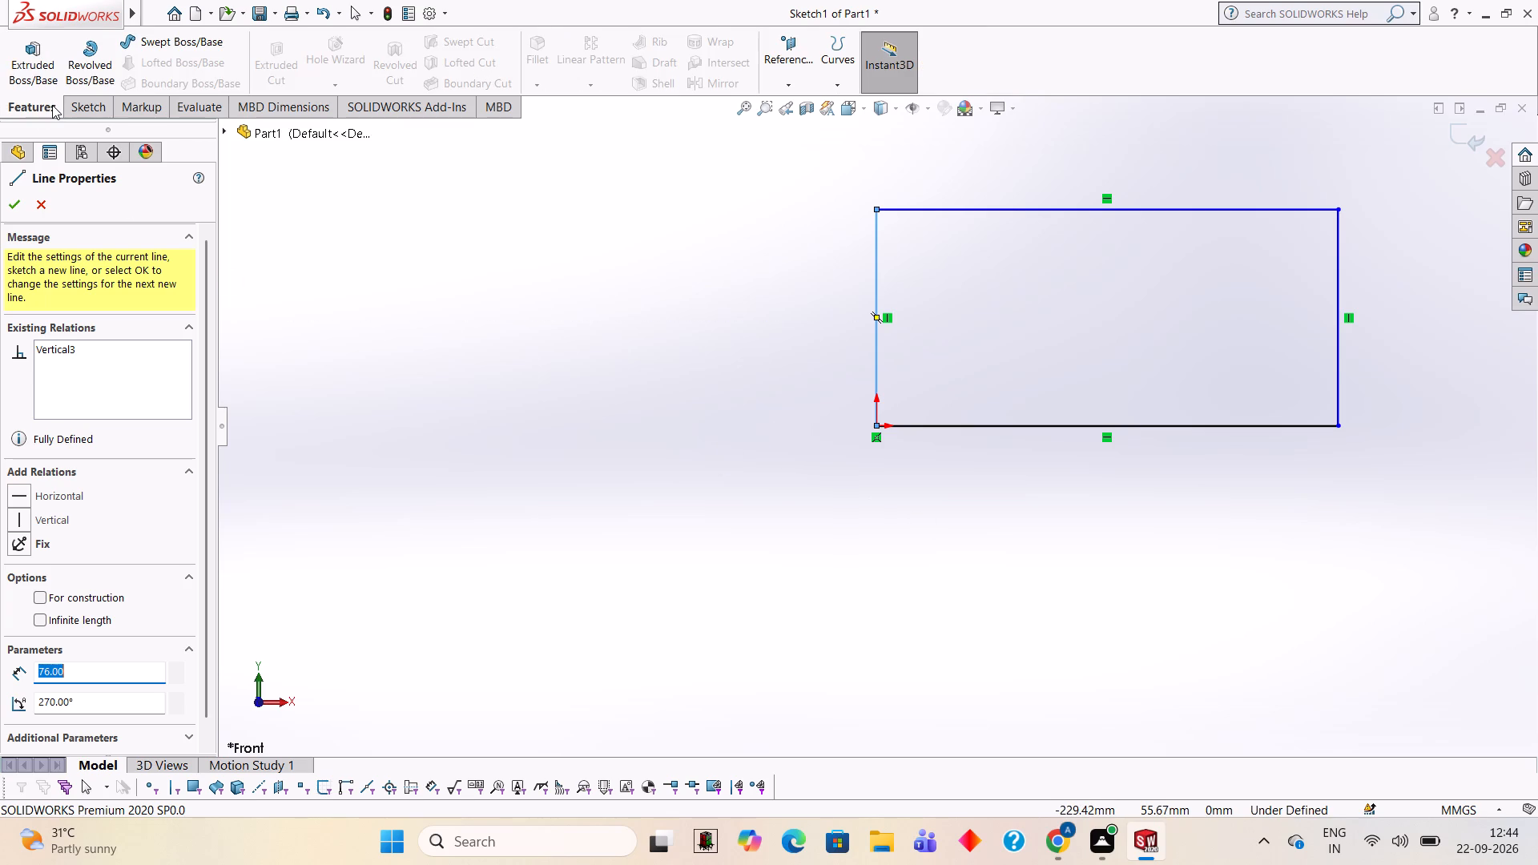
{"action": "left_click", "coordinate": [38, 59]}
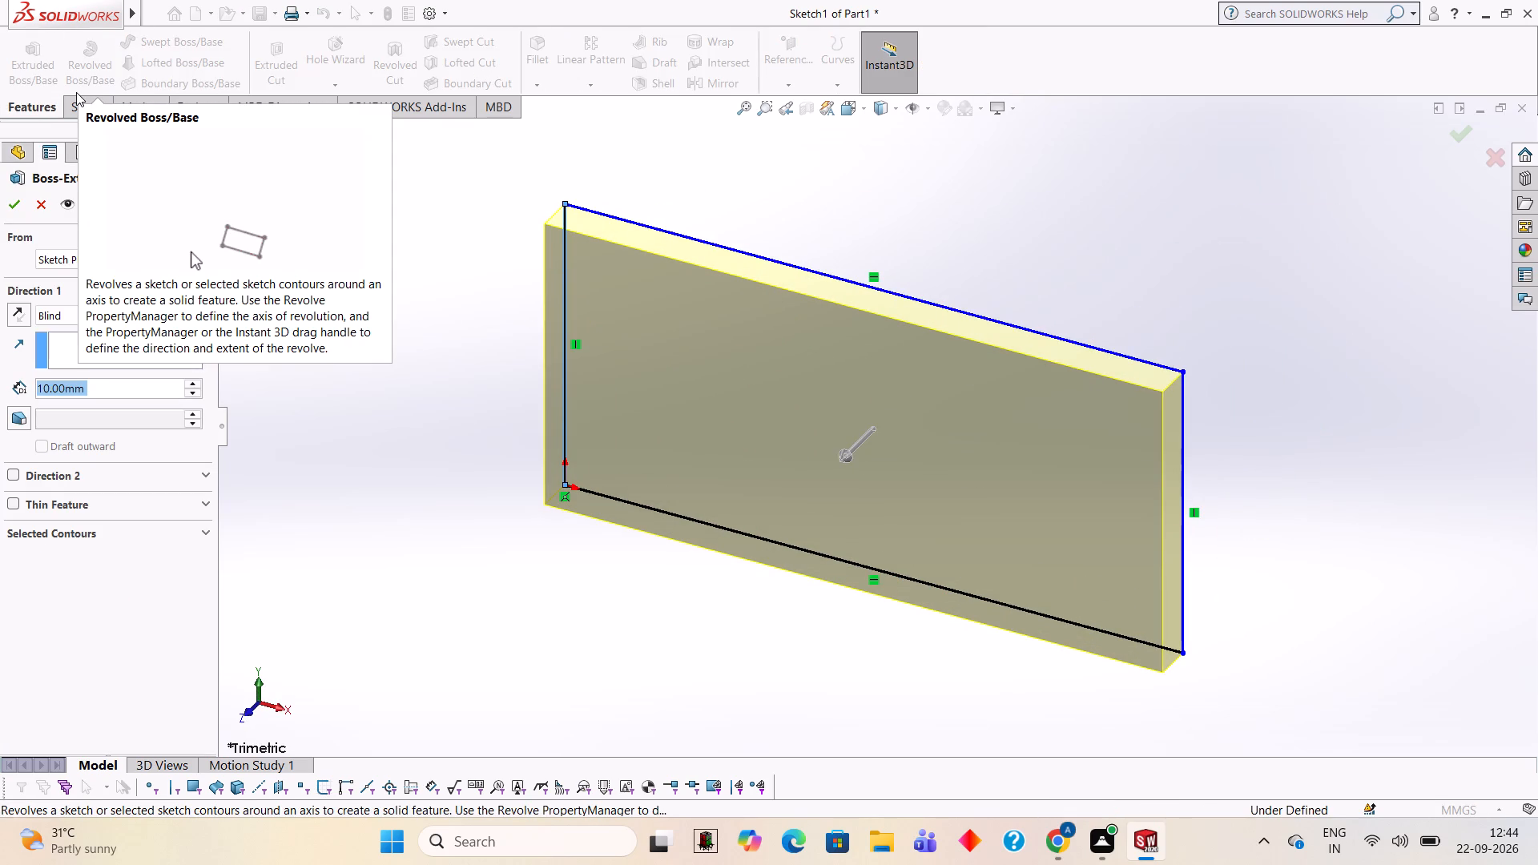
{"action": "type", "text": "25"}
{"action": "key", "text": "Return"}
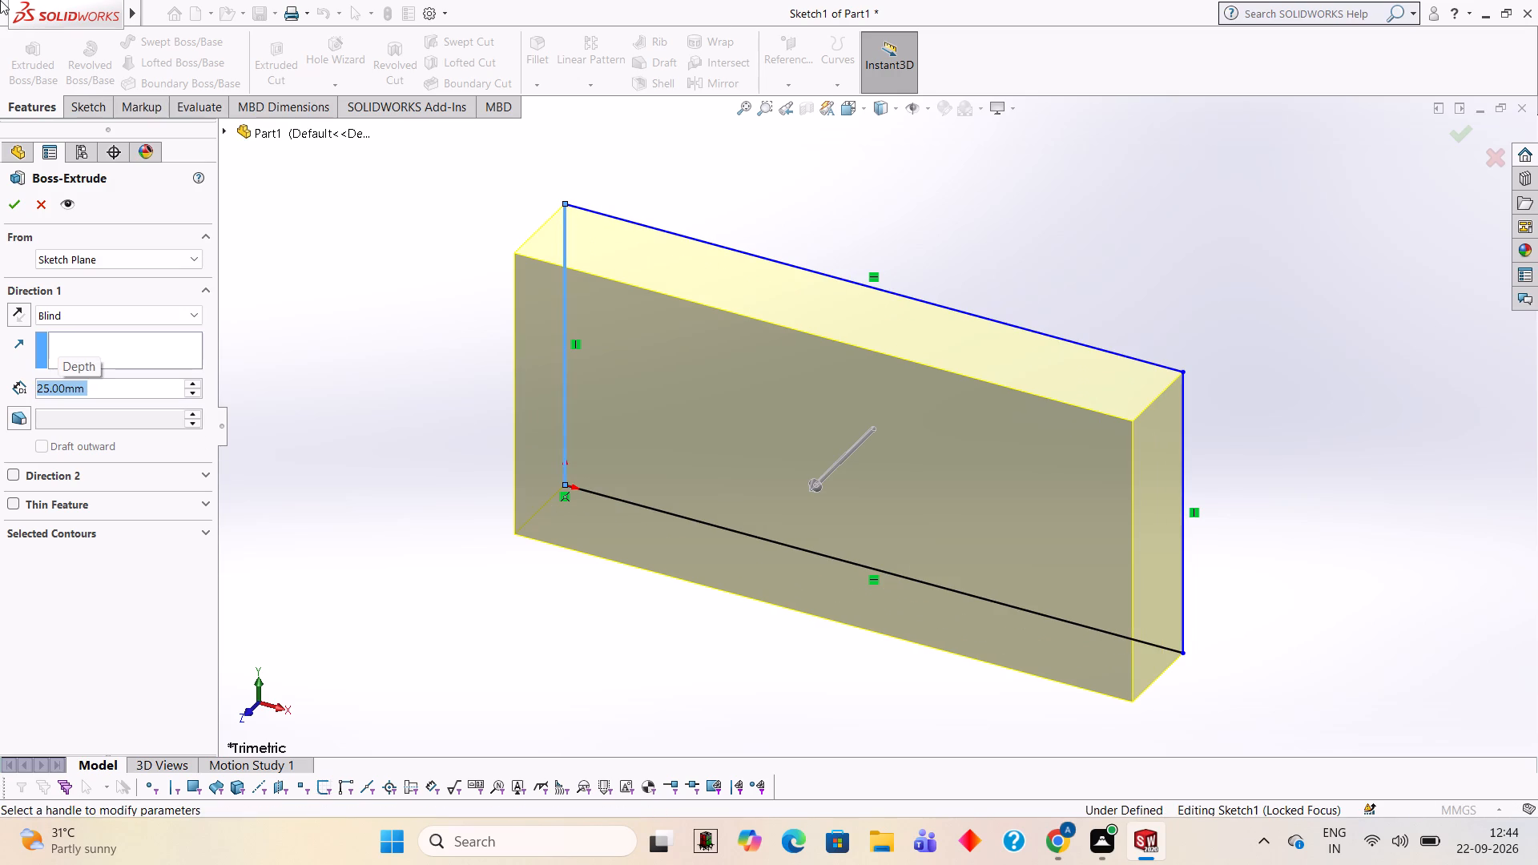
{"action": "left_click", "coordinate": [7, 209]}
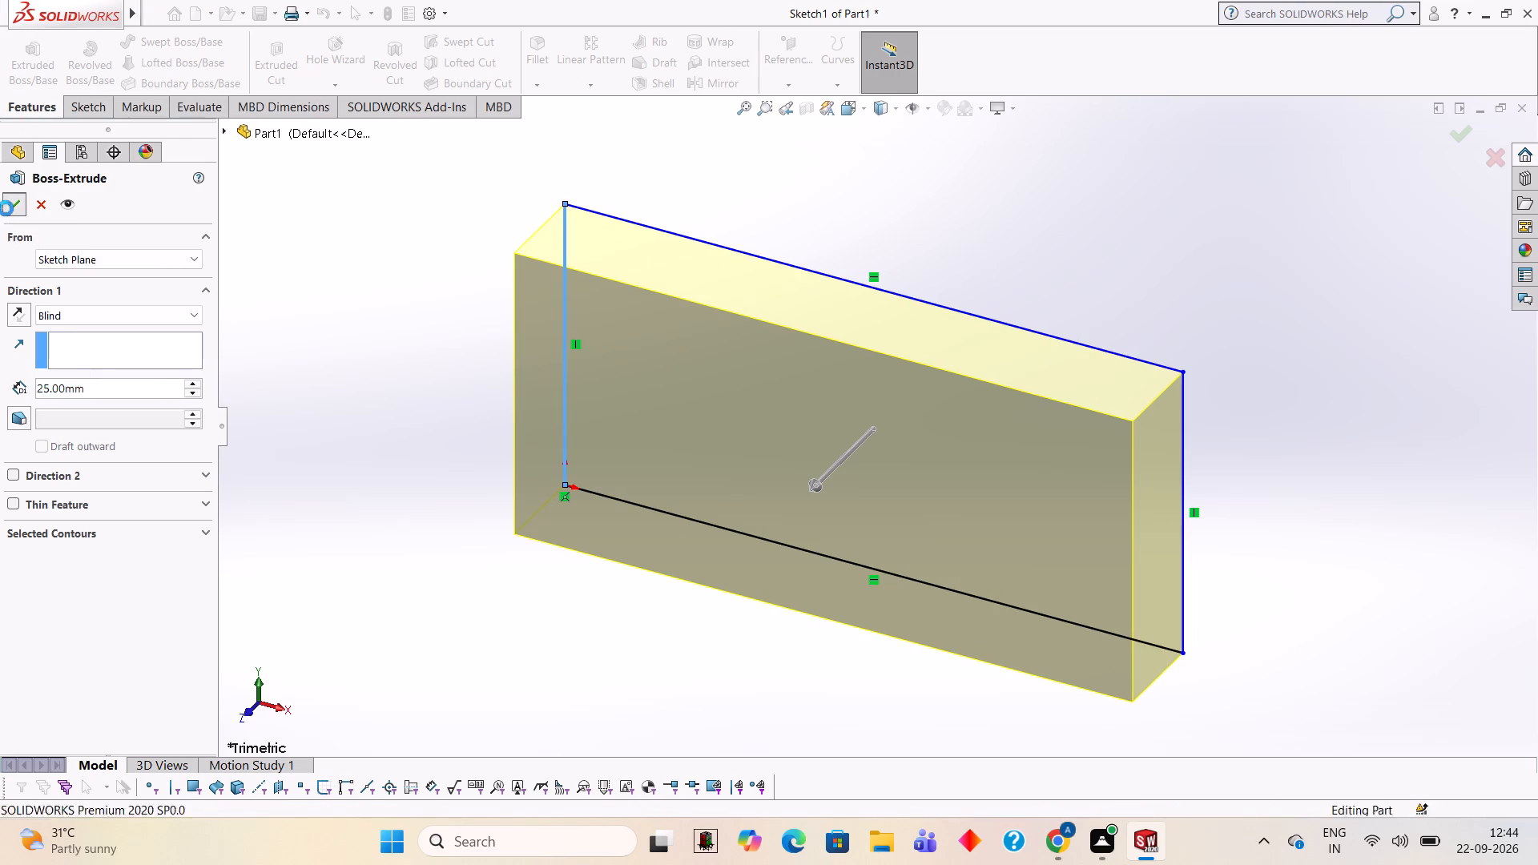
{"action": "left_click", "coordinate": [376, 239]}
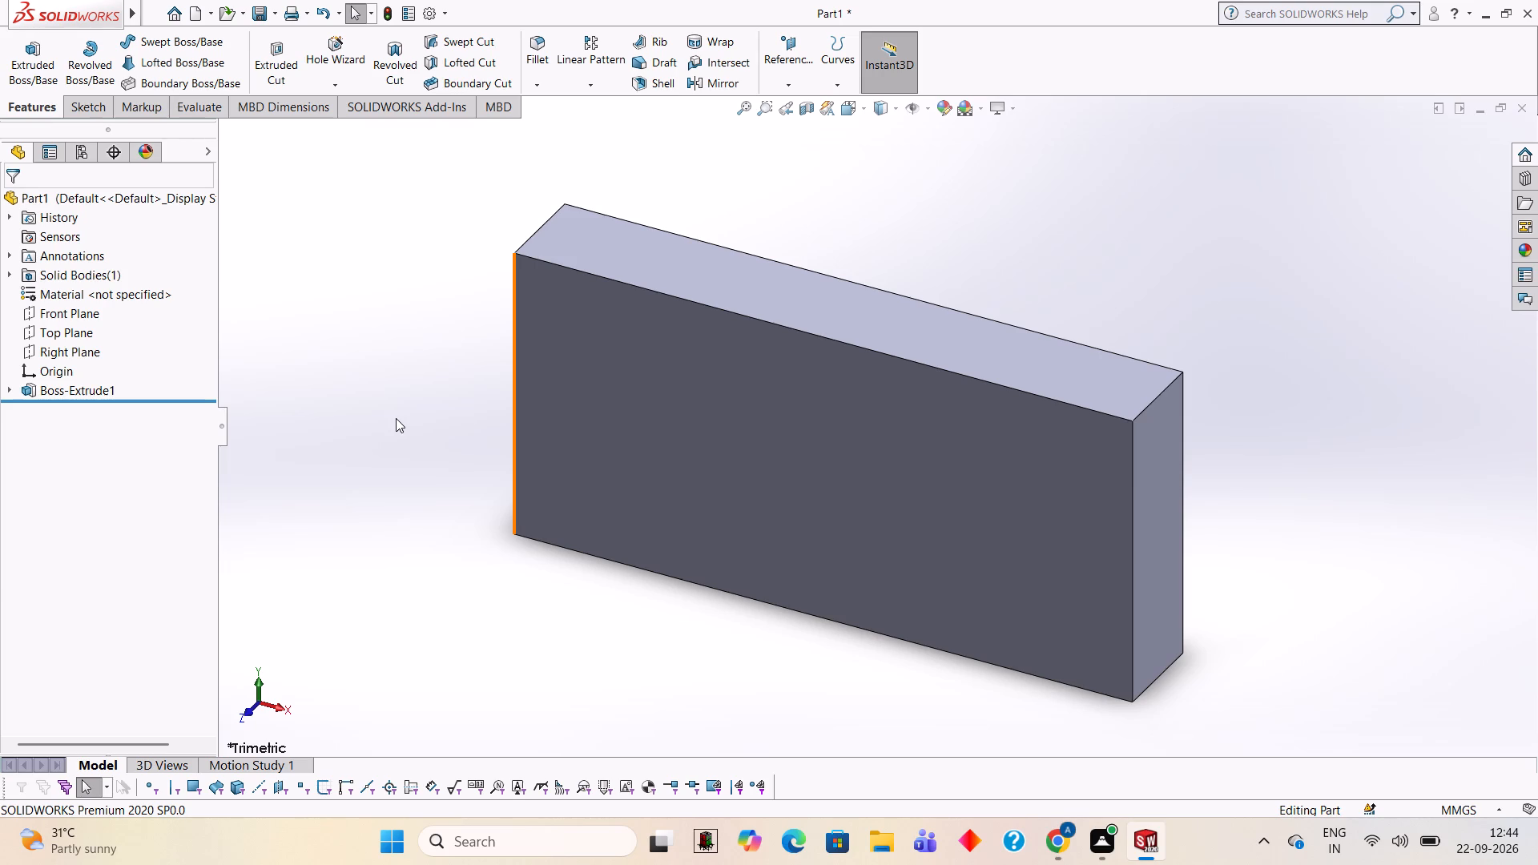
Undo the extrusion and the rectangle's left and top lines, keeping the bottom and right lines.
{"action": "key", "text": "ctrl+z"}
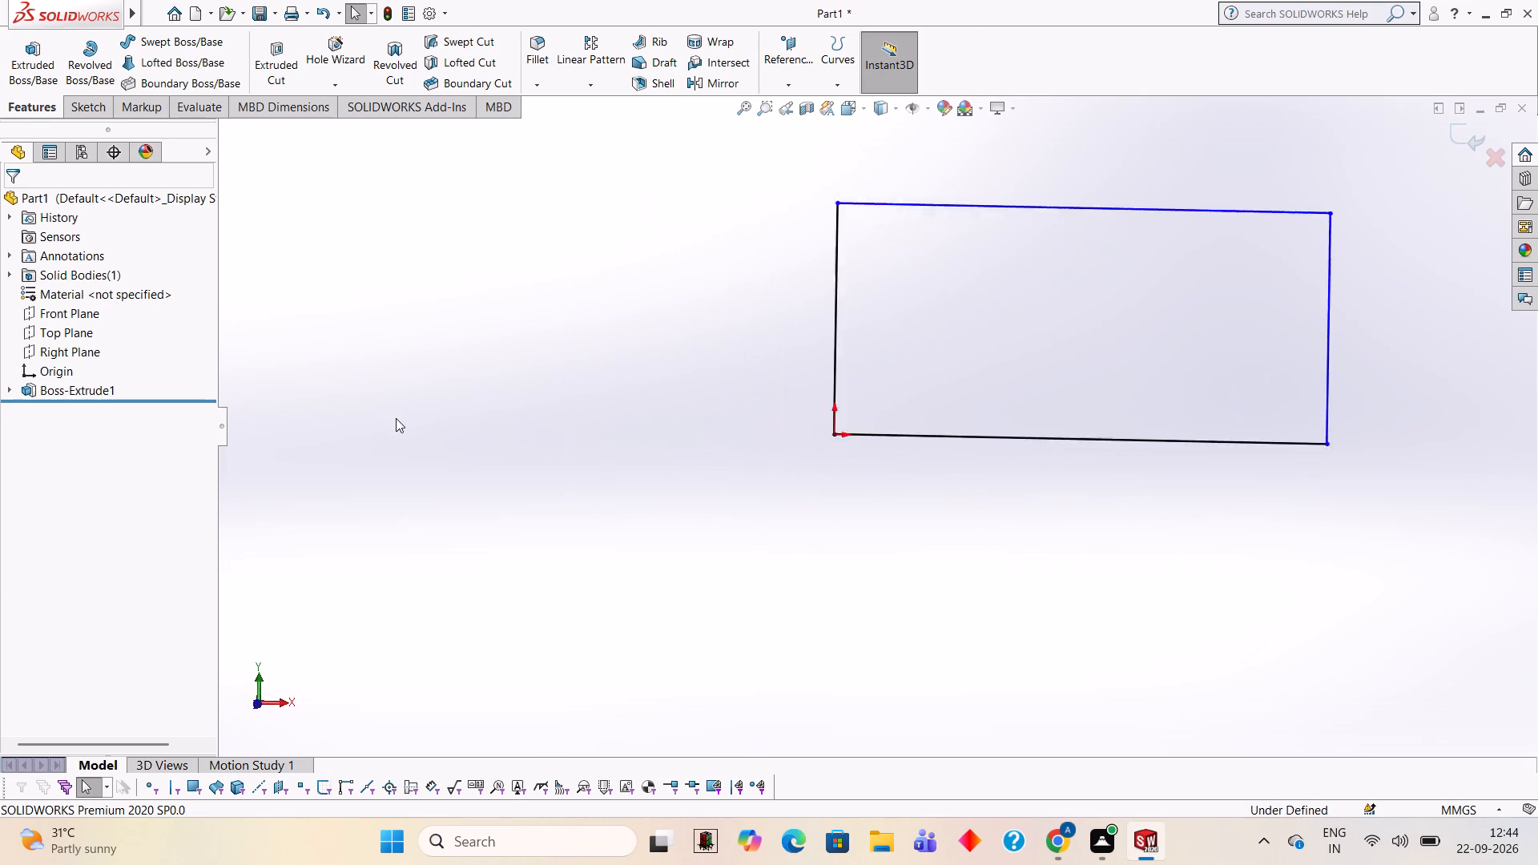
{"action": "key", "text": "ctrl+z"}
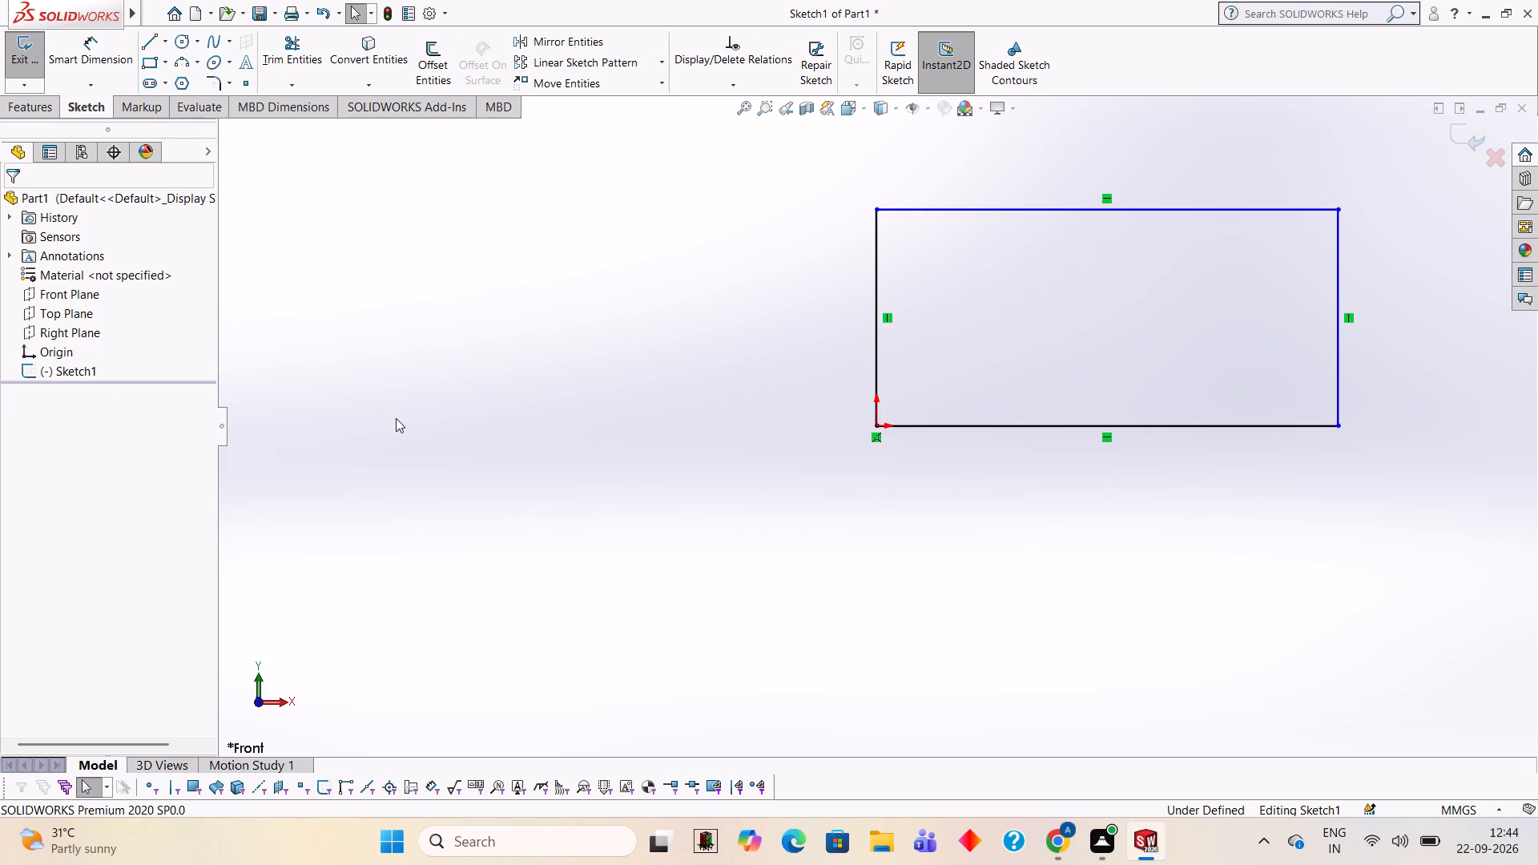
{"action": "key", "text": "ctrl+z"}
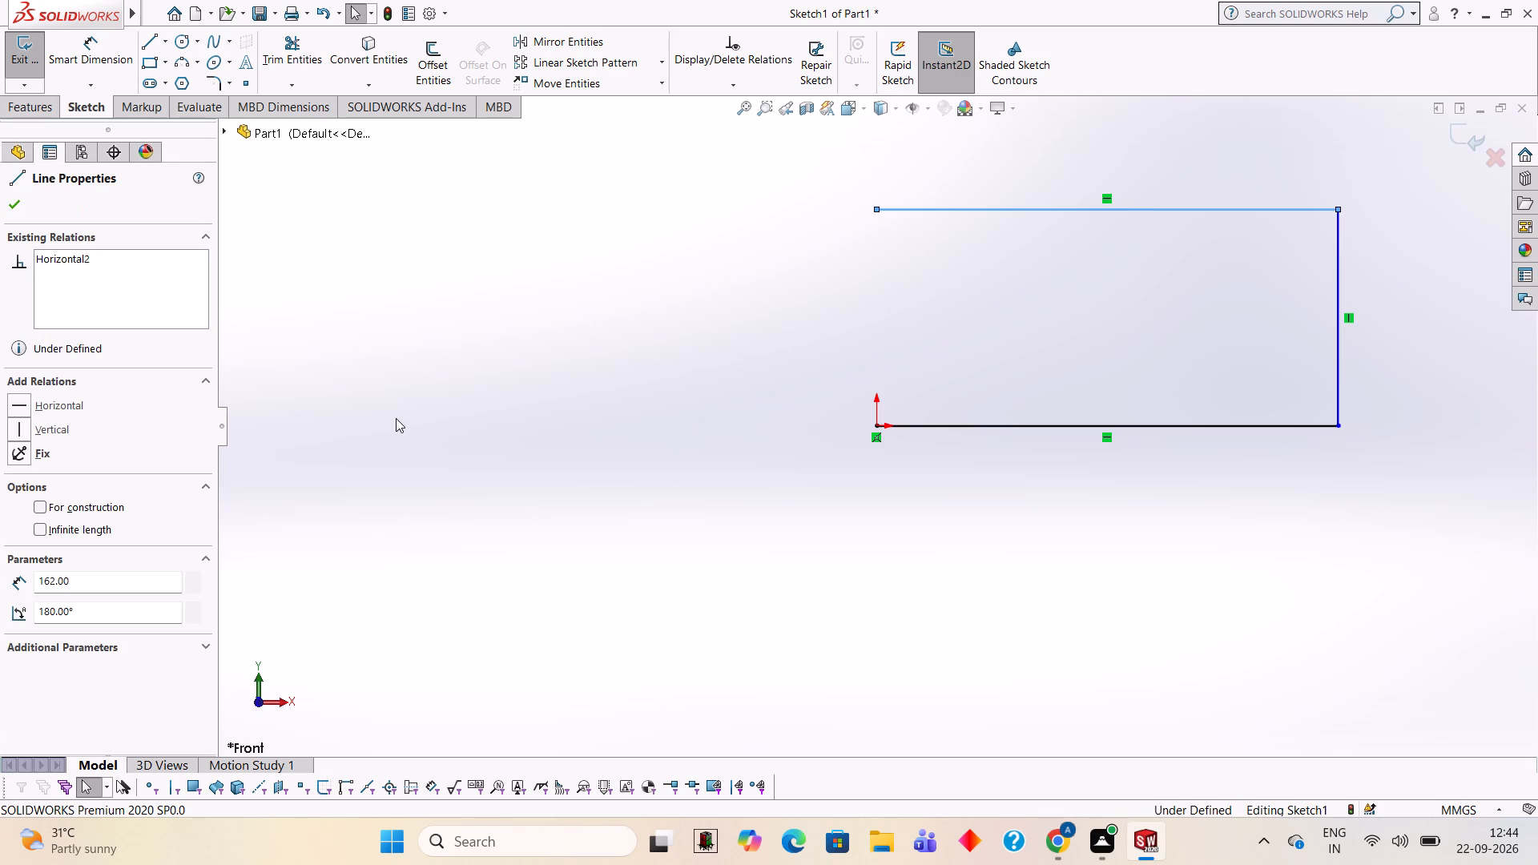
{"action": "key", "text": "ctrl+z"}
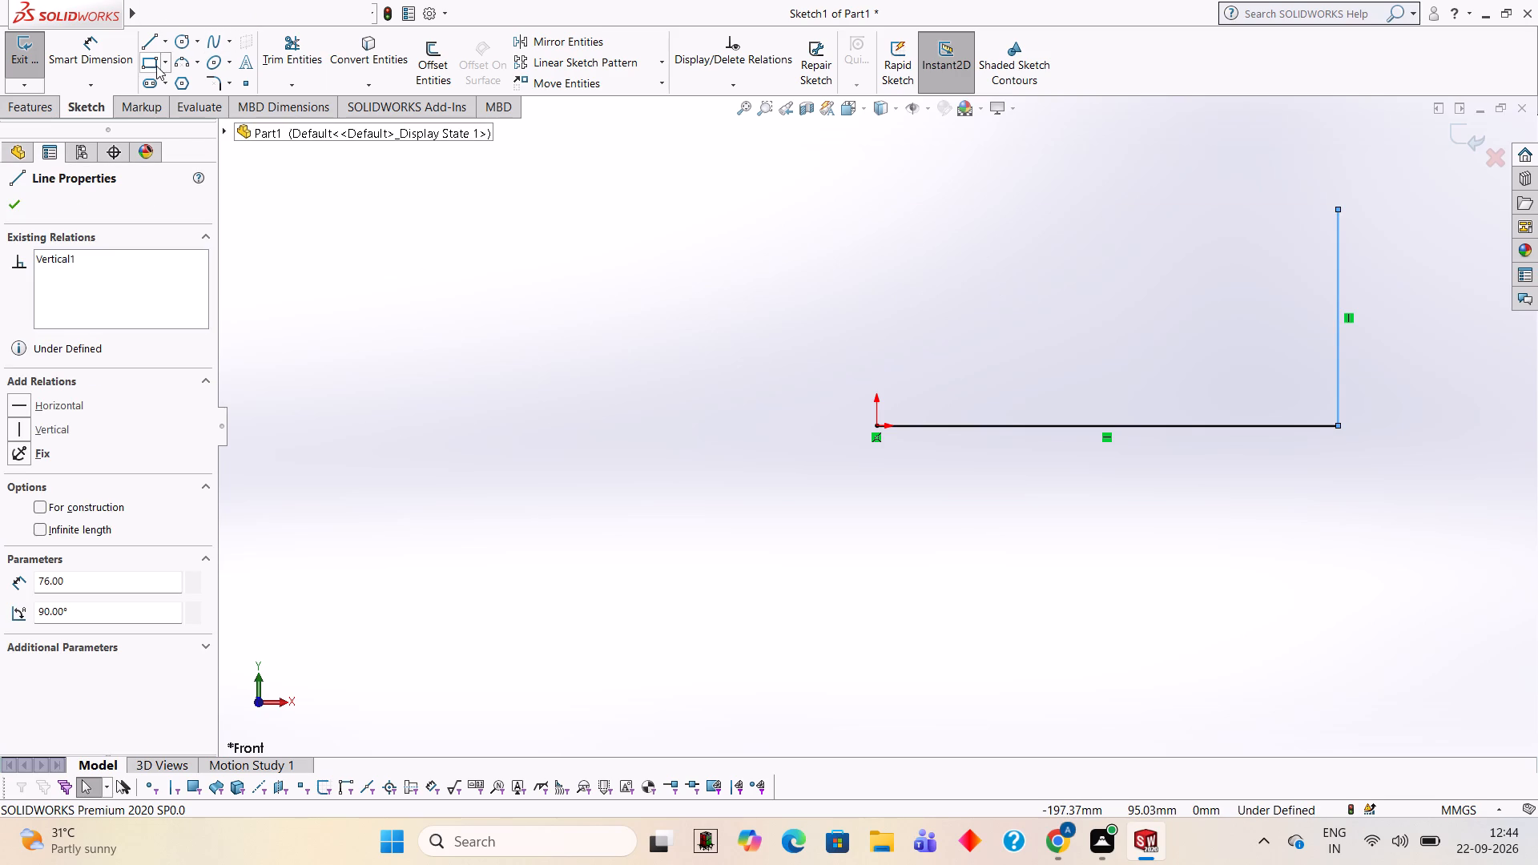
Work out 162-25 in Calculator and draw a 137 mm horizontal line leftward from the top of the 76 mm vertical line.
{"action": "left_click", "coordinate": [143, 46]}
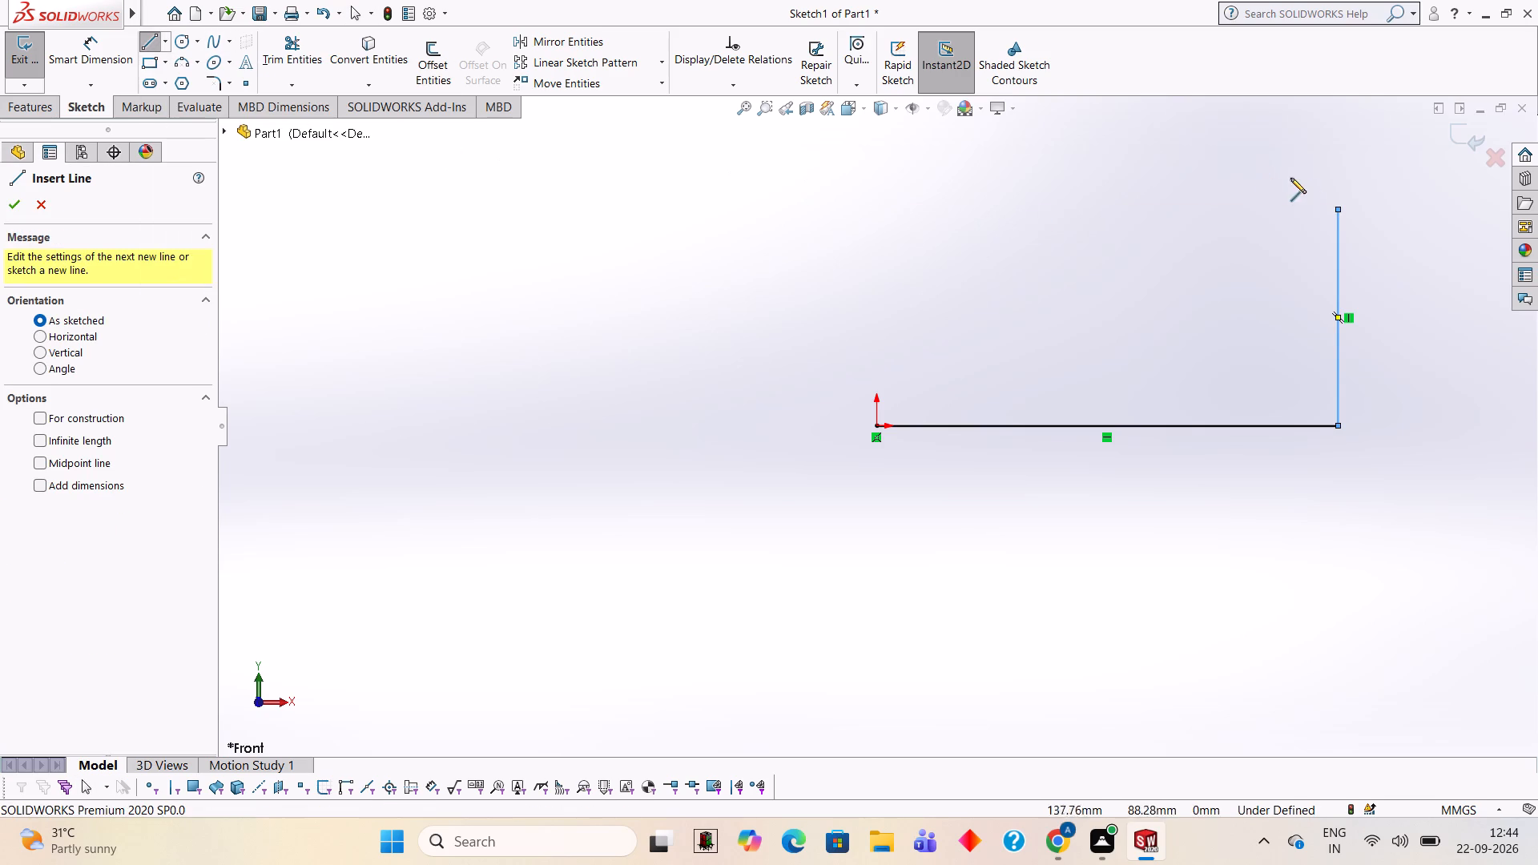
{"action": "left_click", "coordinate": [1339, 206]}
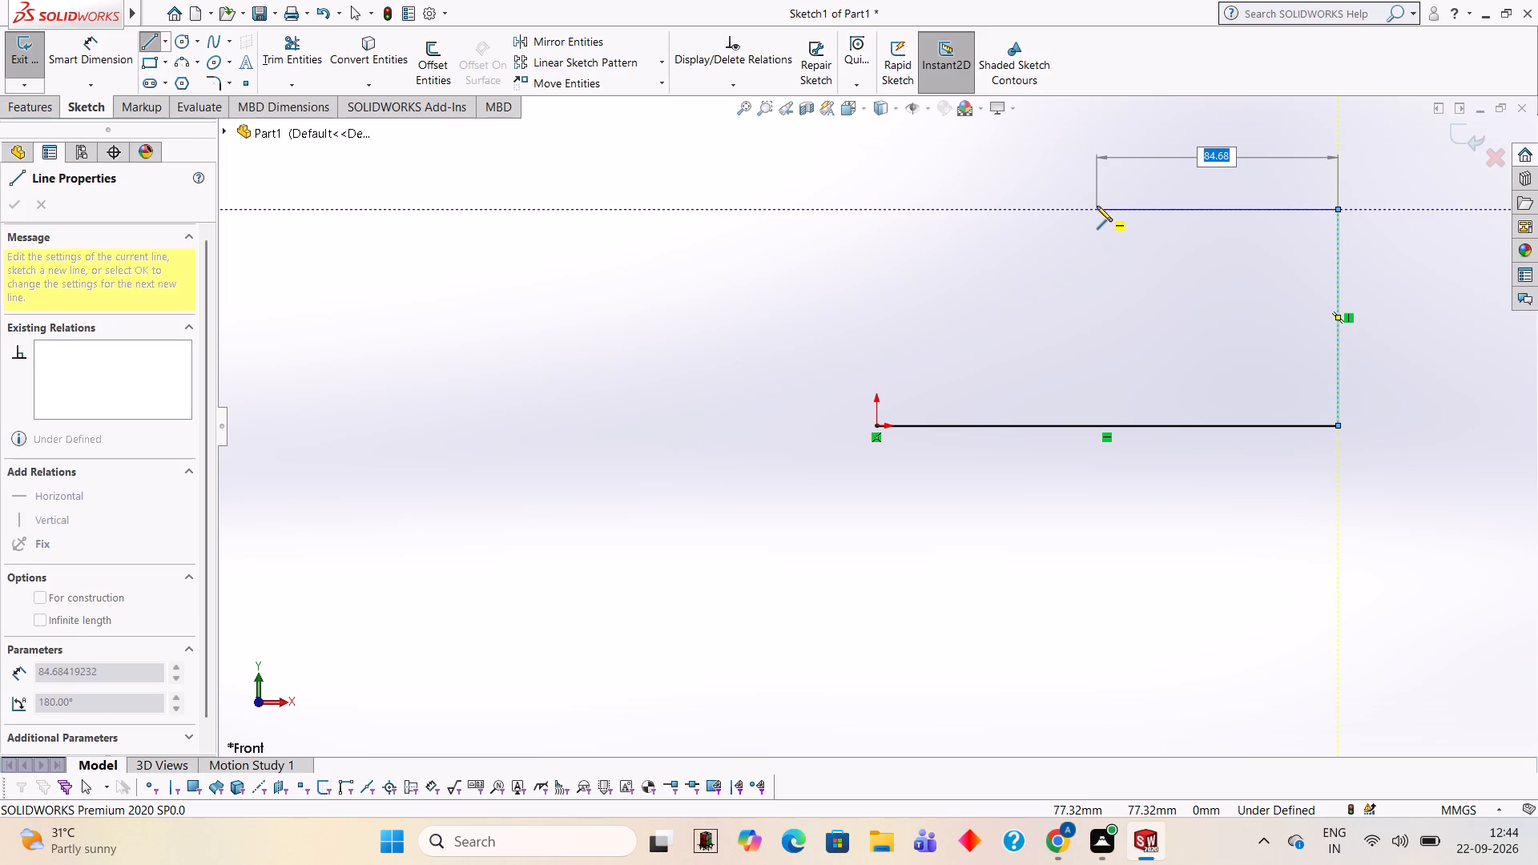
{"action": "type", "text": "162-25"}
{"action": "key", "text": "Return"}
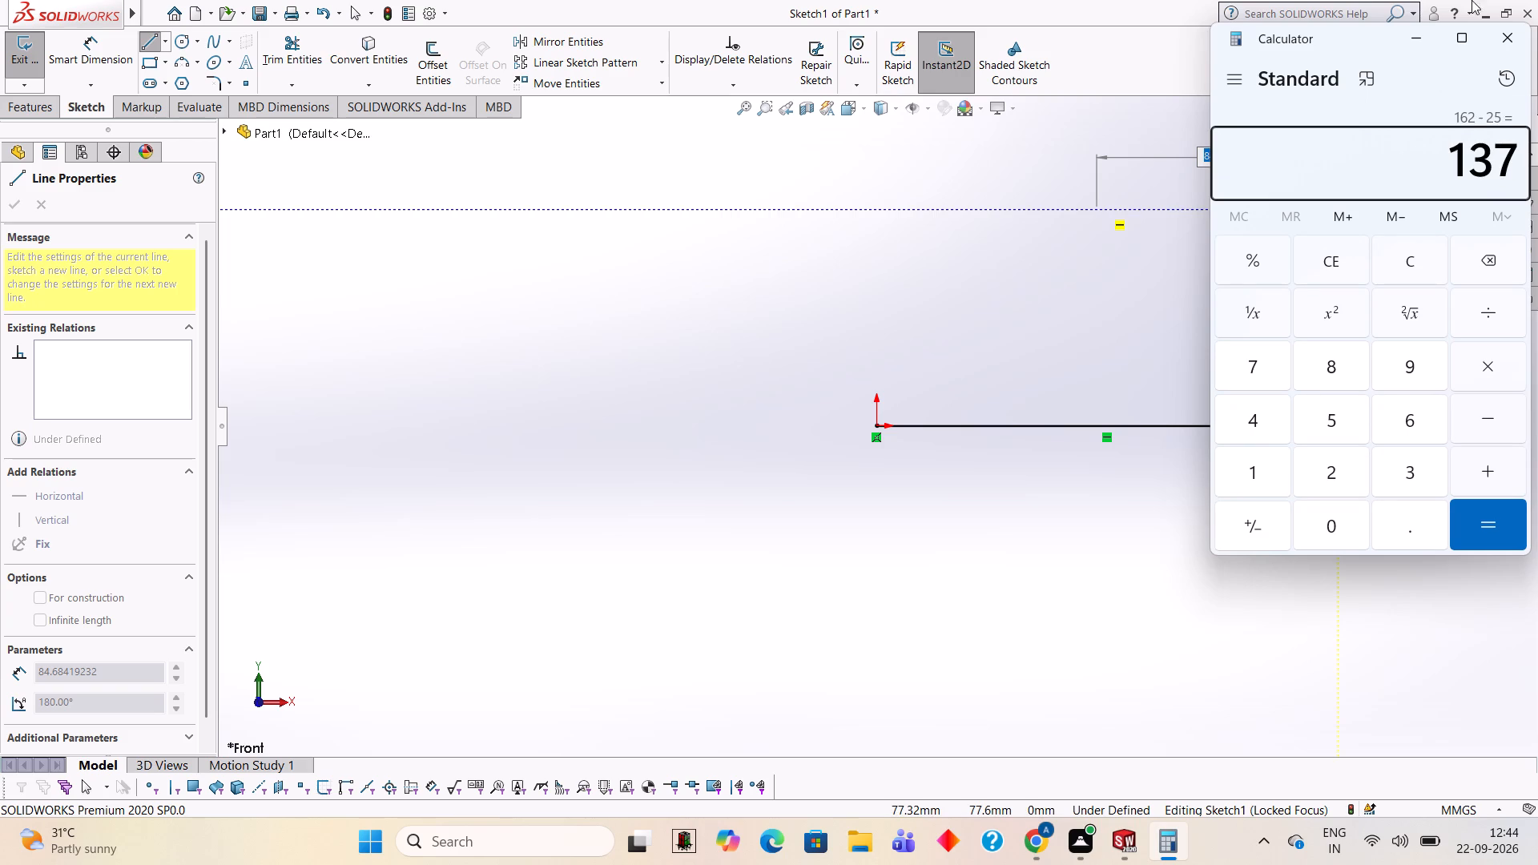
{"action": "left_click", "coordinate": [1525, 36]}
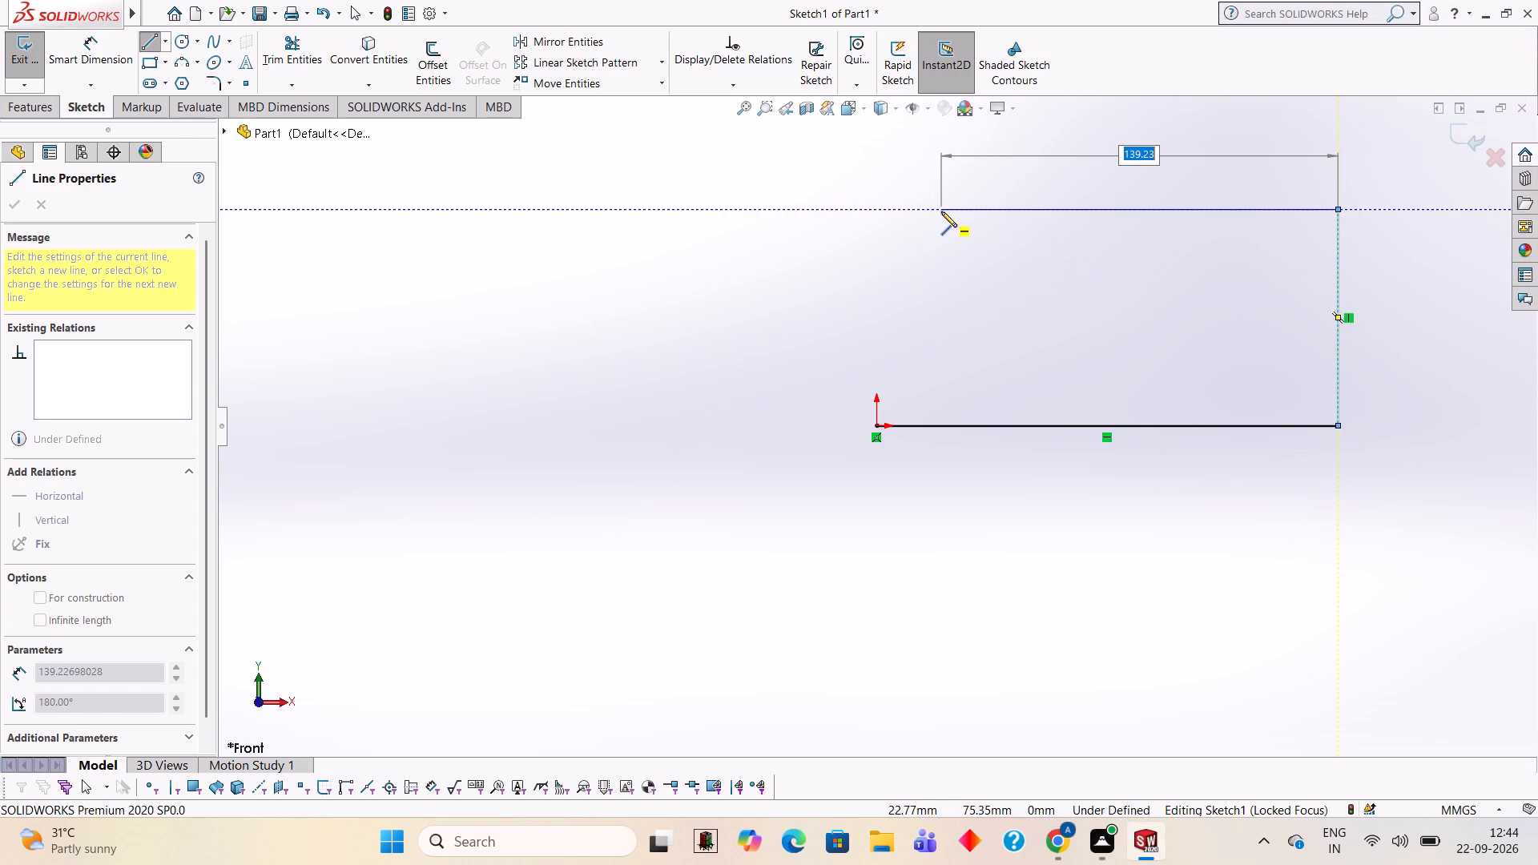
{"action": "type", "text": "17"}
{"action": "key", "text": "2"}
{"action": "key", "text": "BackSpace"}
{"action": "key", "text": "BackSpace"}
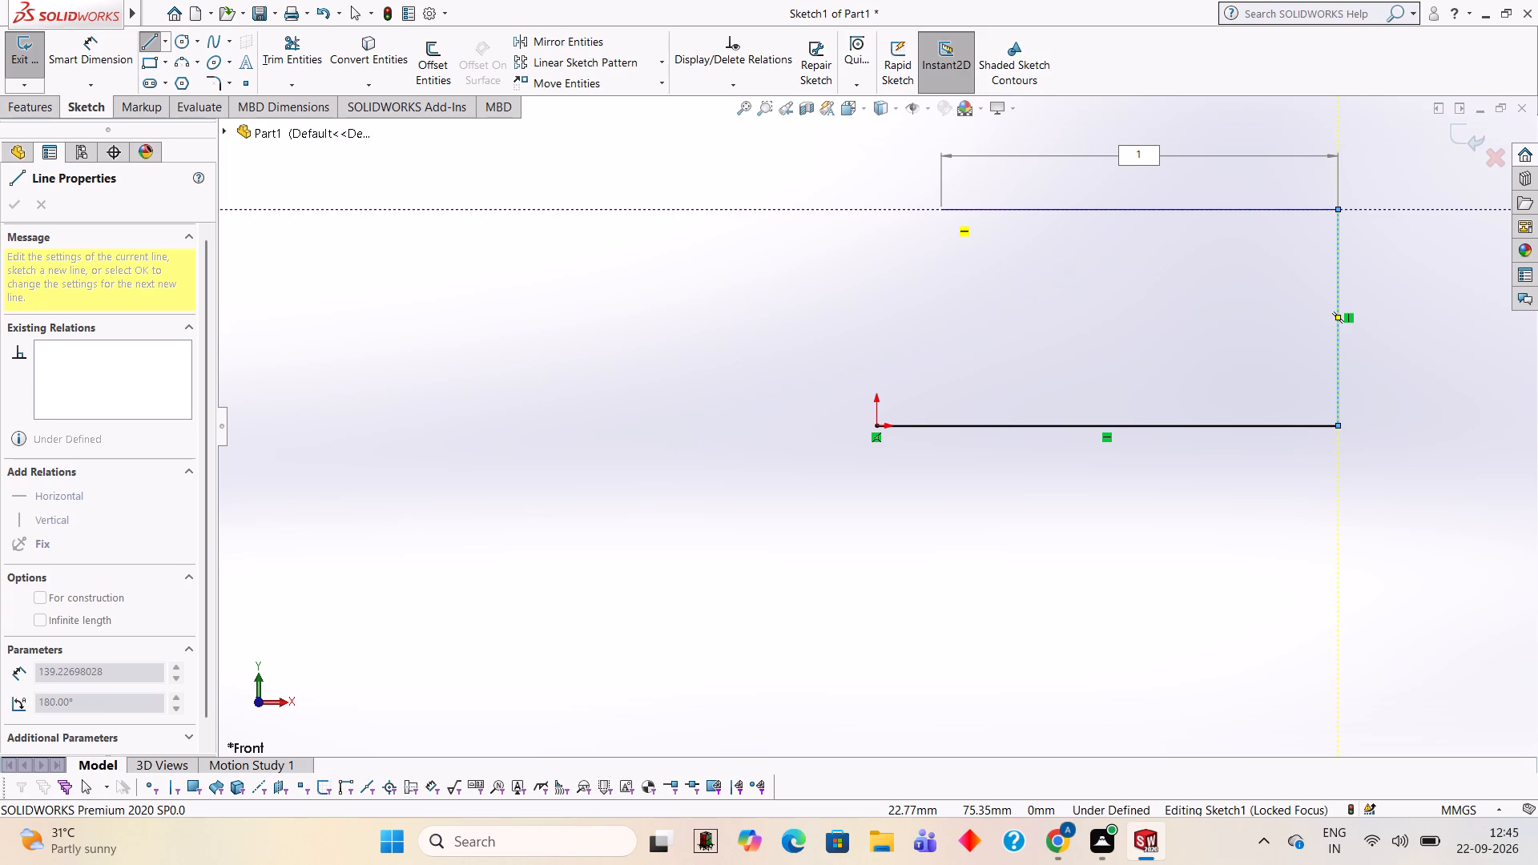
{"action": "type", "text": "37"}
{"action": "key", "text": "Return"}
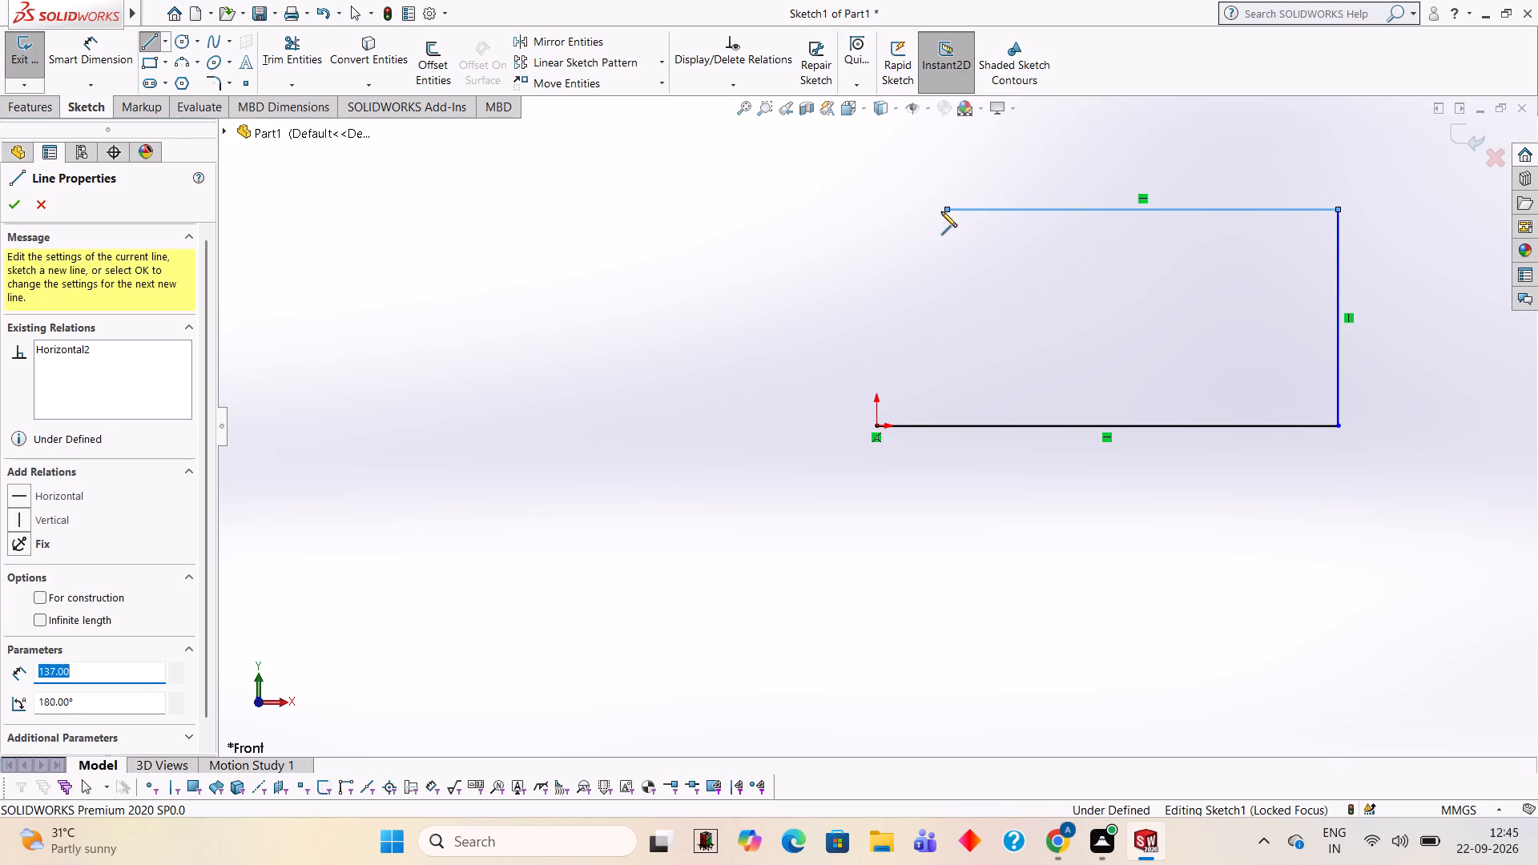
{"action": "key", "text": "Escape"}
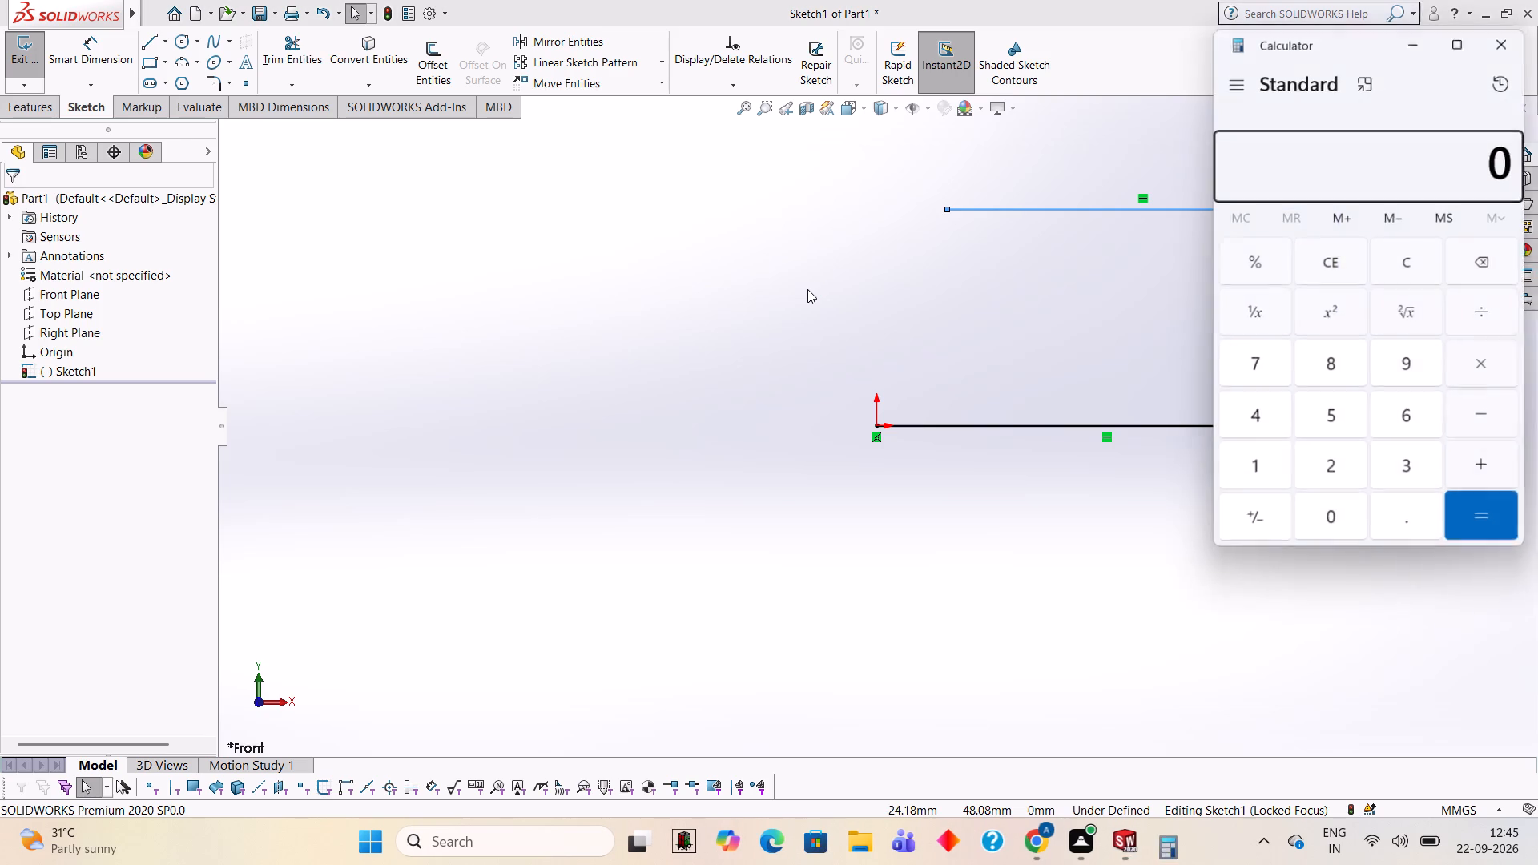
Work out 76-25 in Calculator and draw a 51 mm vertical line upward from the origin.
{"action": "type", "text": "76-25"}
{"action": "key", "text": "Return"}
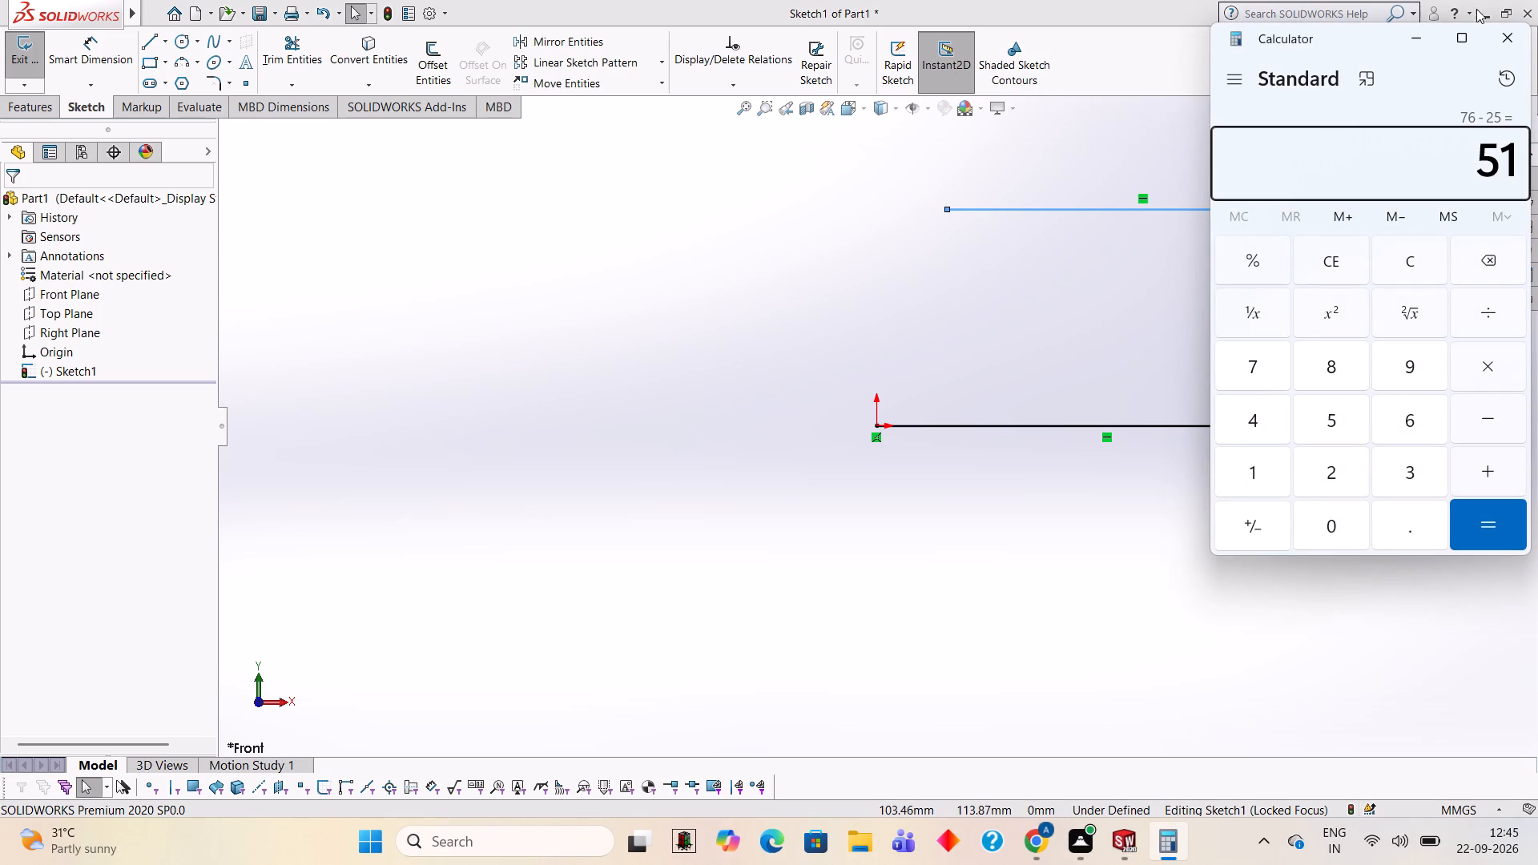
{"action": "left_click", "coordinate": [1500, 45]}
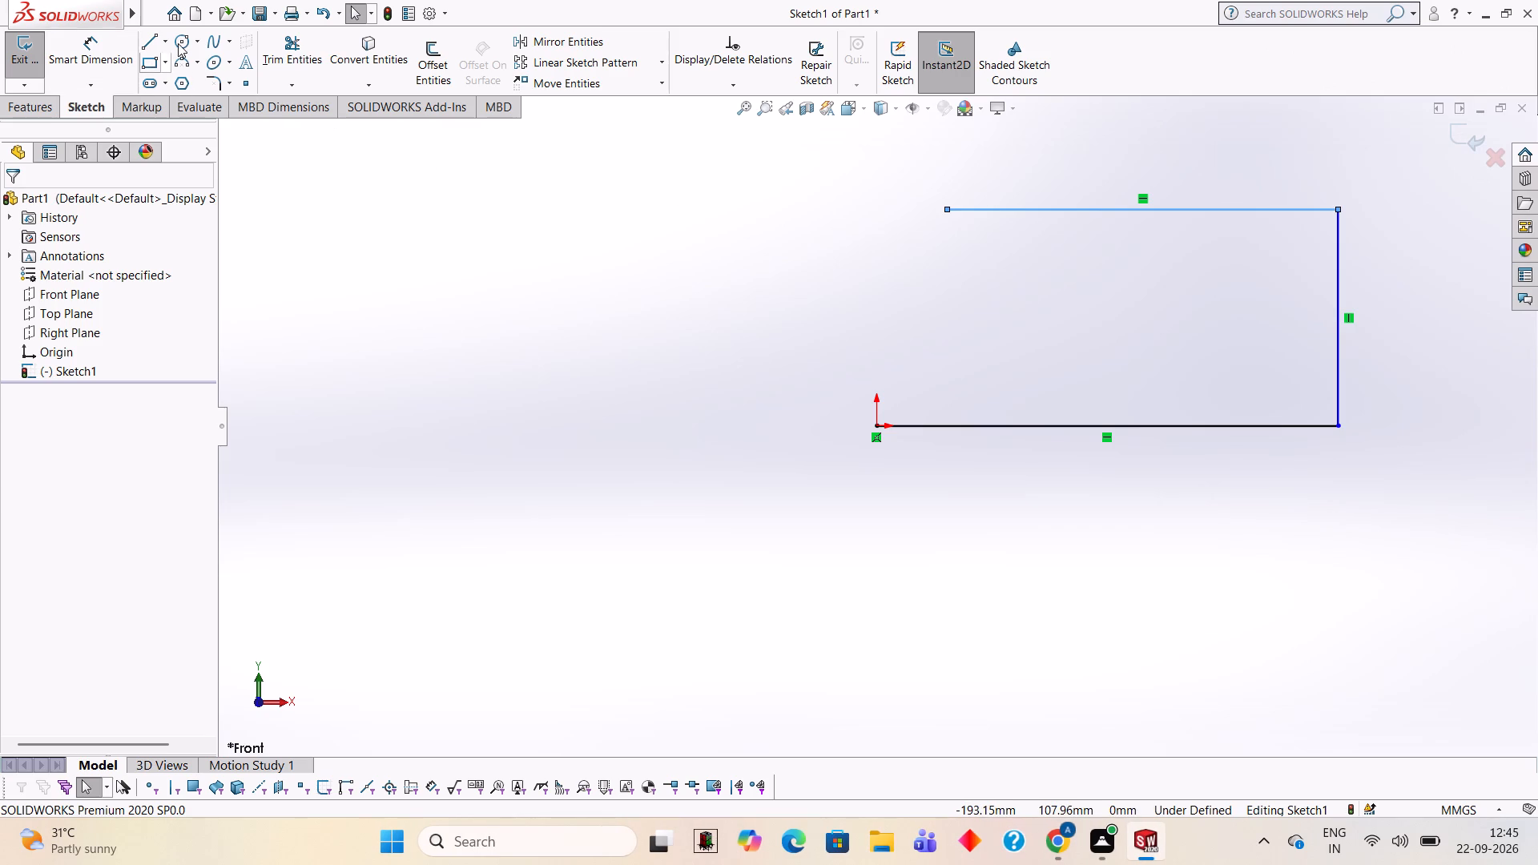
{"action": "left_click", "coordinate": [147, 36]}
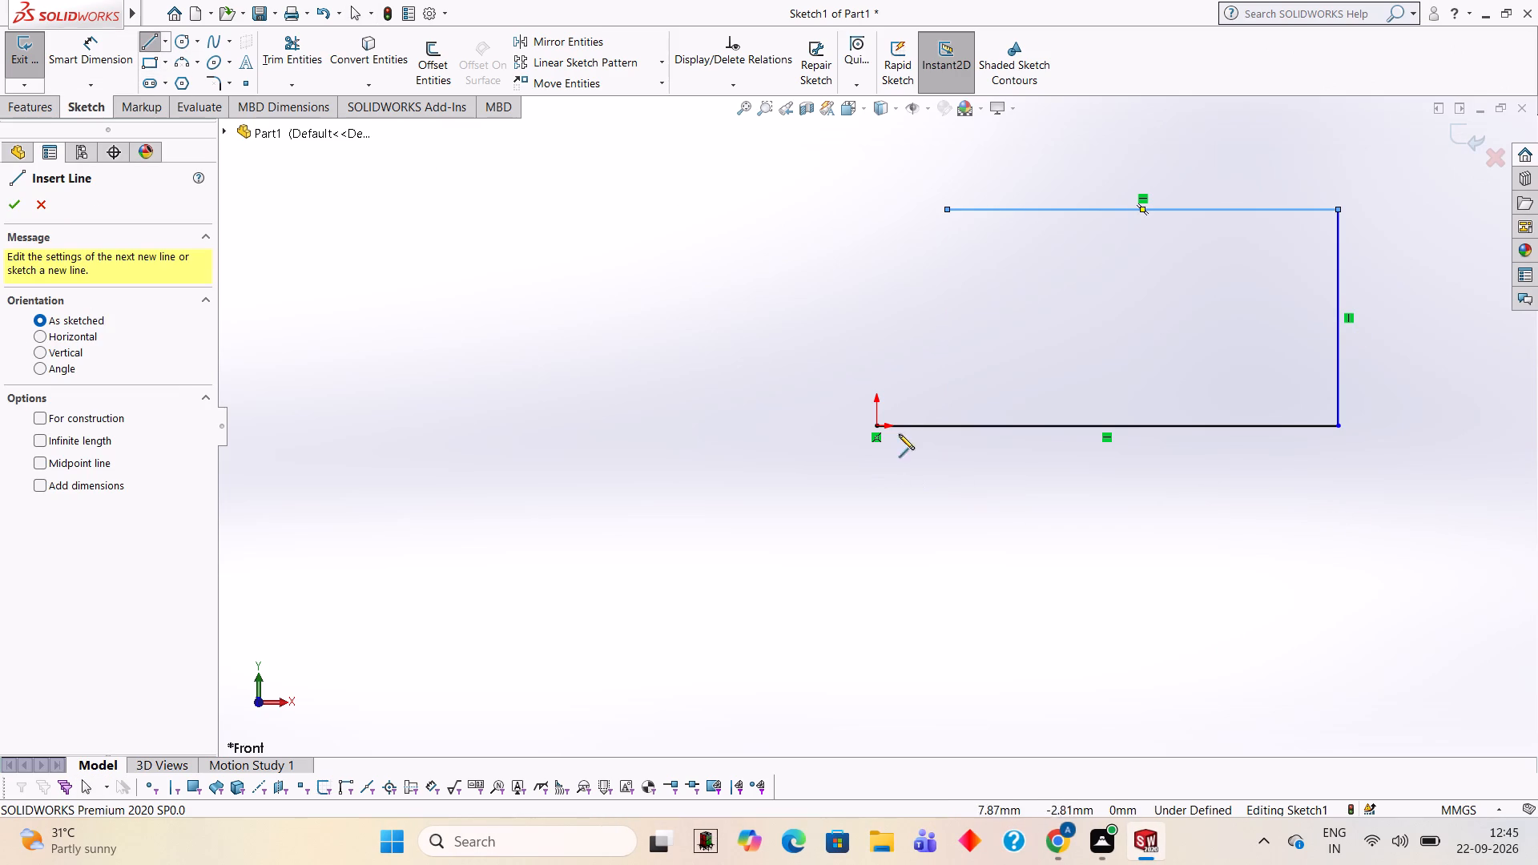
{"action": "left_click", "coordinate": [876, 427]}
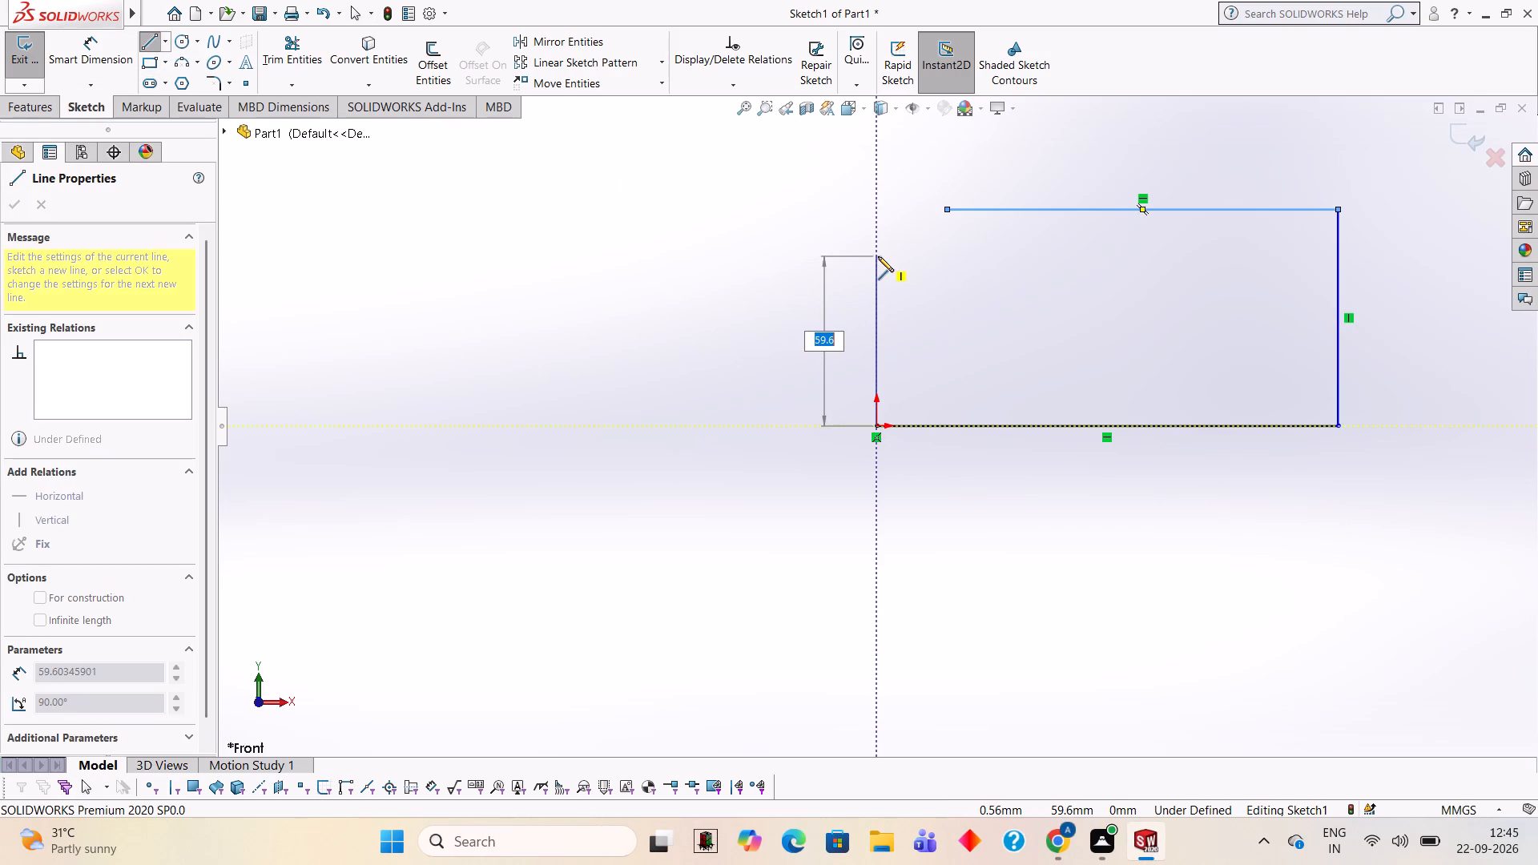
{"action": "type", "text": "51"}
{"action": "key", "text": "Return"}
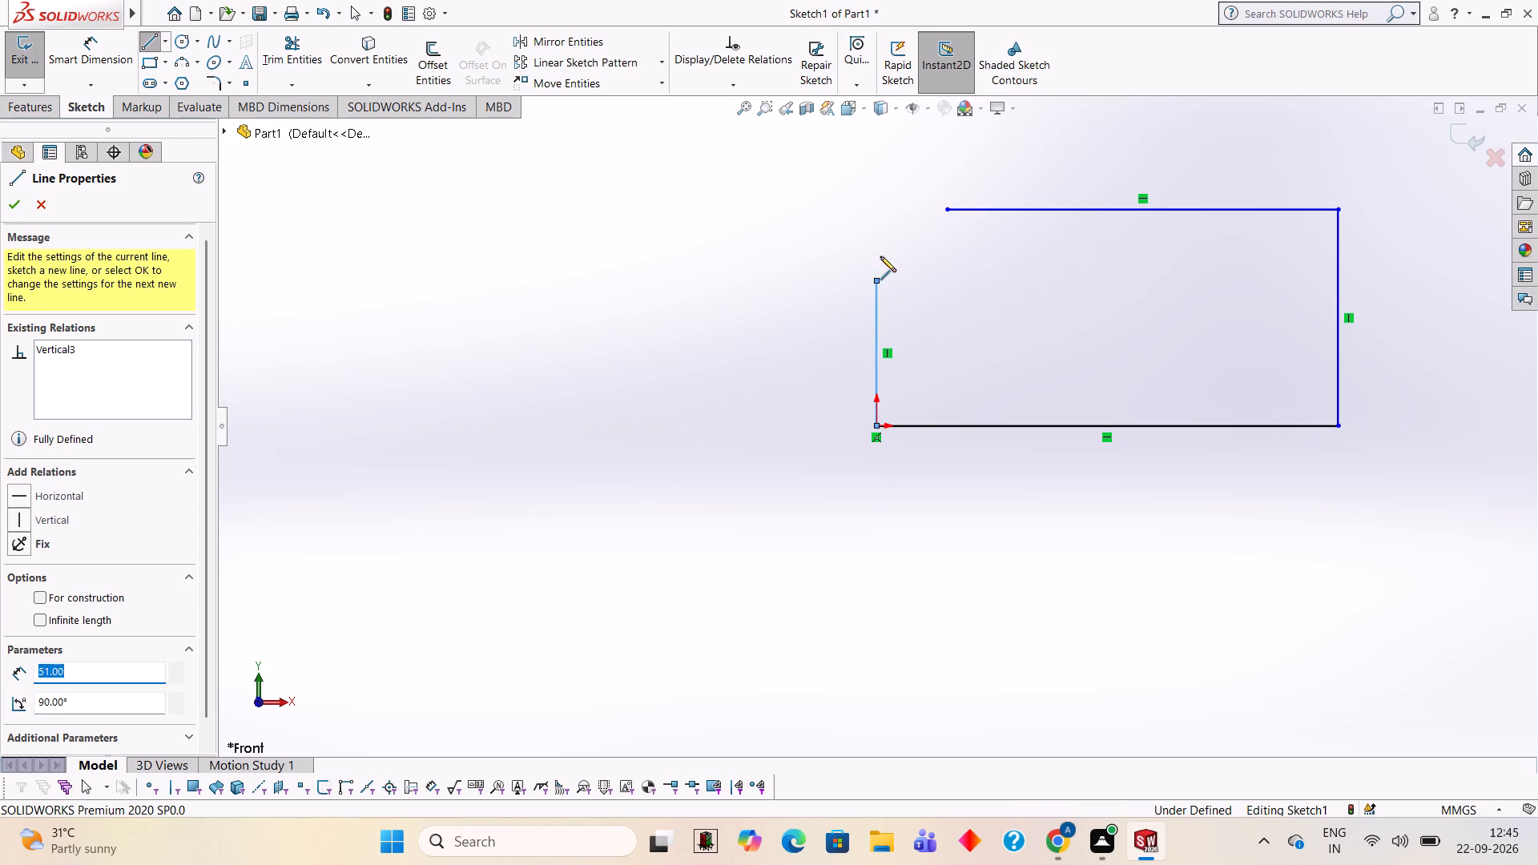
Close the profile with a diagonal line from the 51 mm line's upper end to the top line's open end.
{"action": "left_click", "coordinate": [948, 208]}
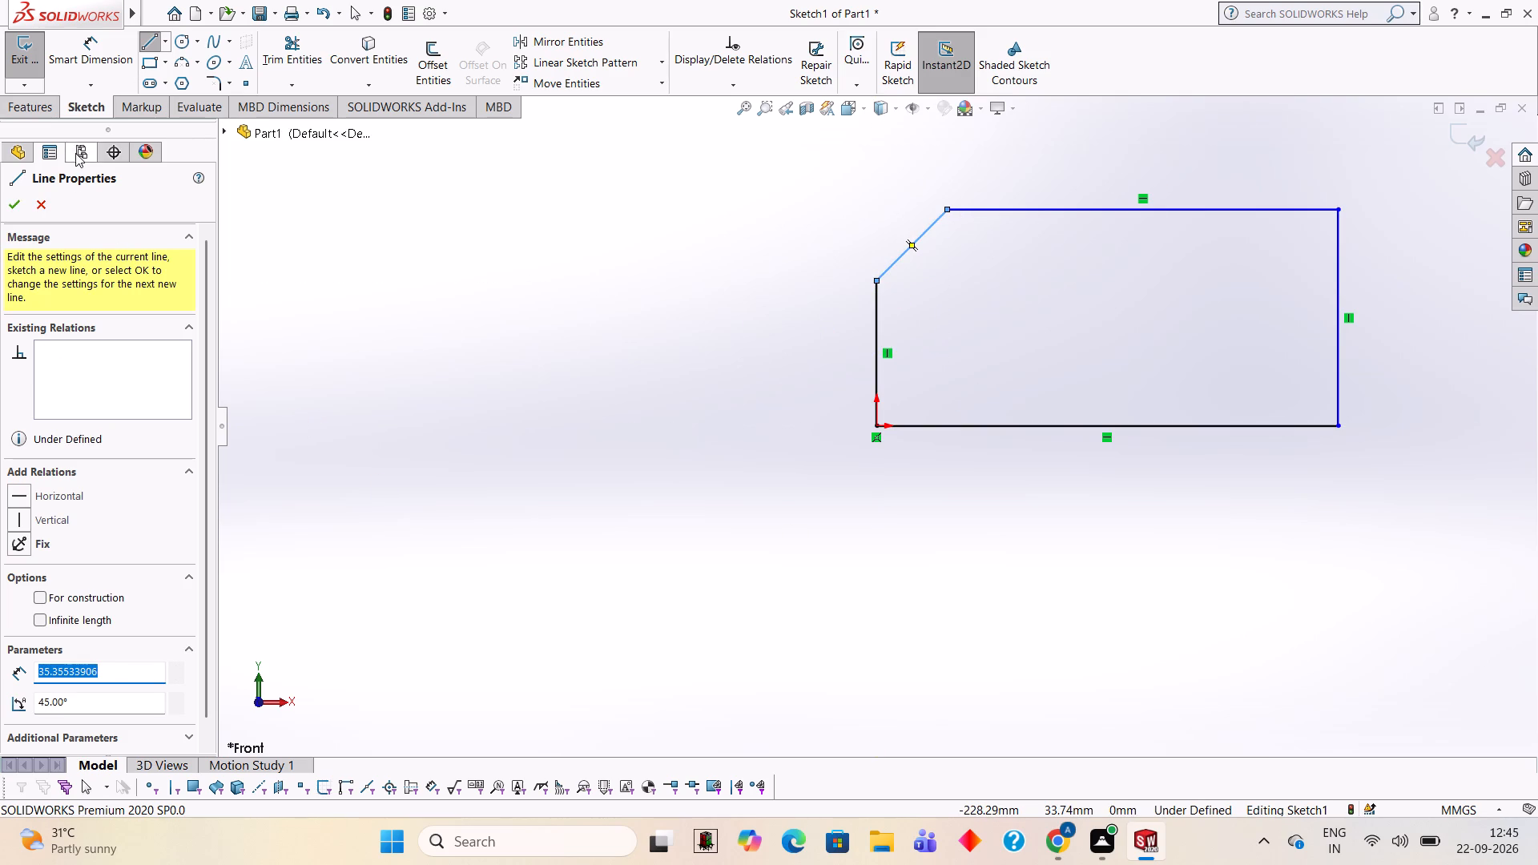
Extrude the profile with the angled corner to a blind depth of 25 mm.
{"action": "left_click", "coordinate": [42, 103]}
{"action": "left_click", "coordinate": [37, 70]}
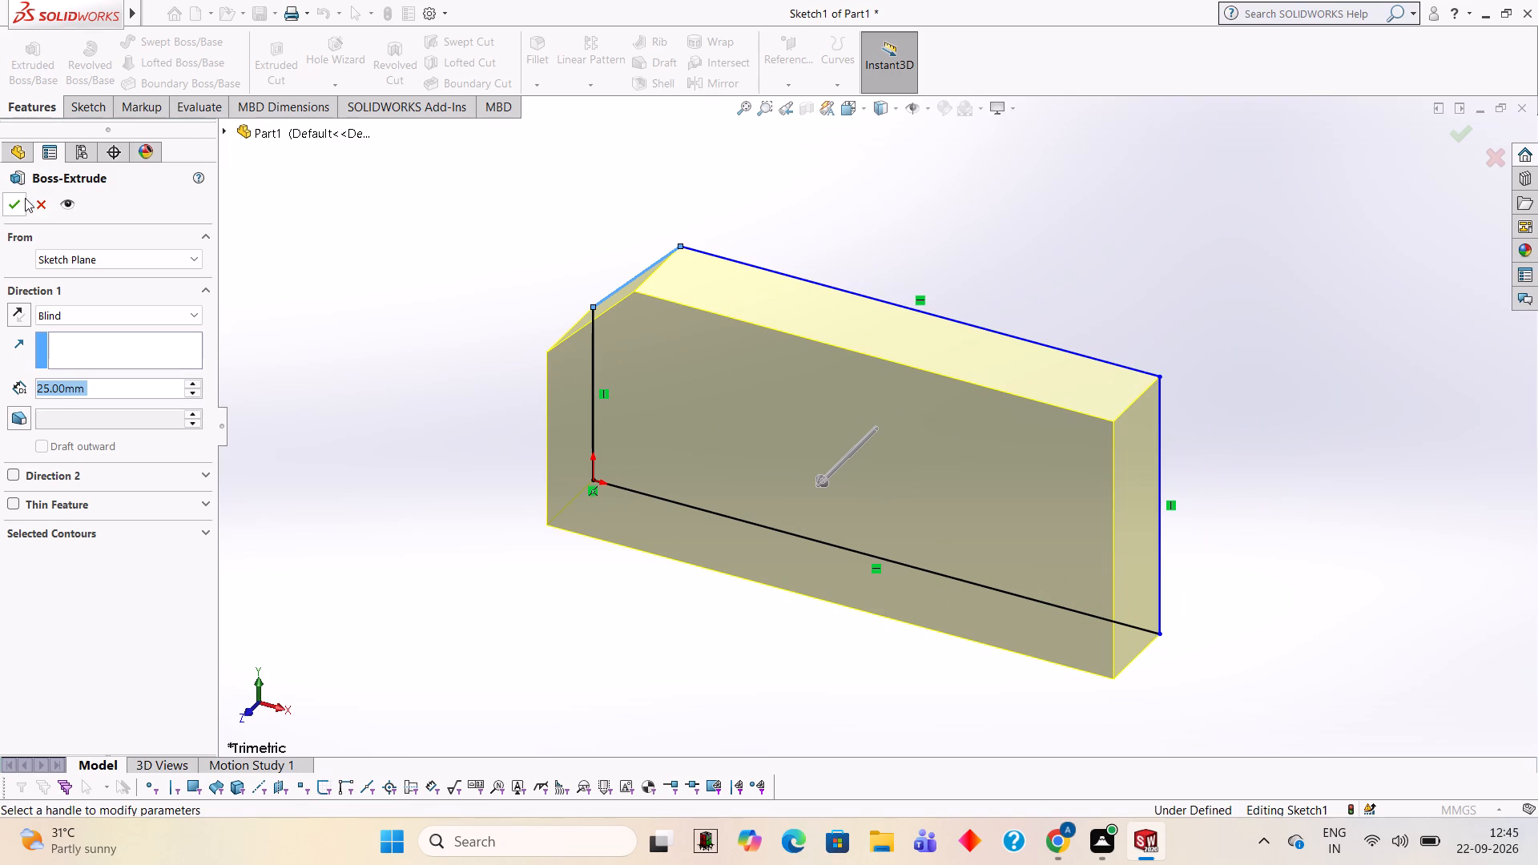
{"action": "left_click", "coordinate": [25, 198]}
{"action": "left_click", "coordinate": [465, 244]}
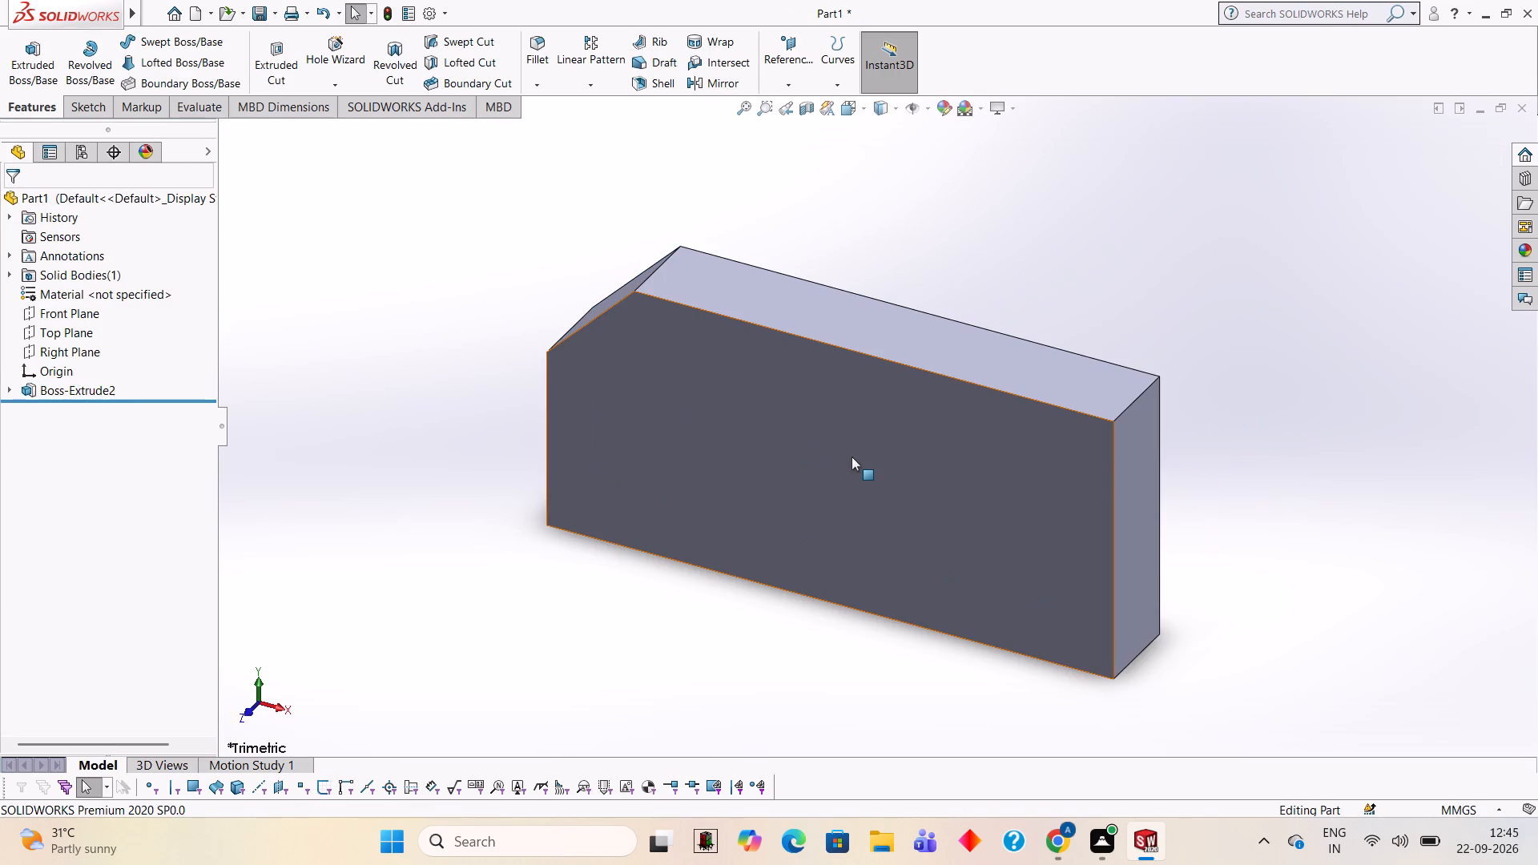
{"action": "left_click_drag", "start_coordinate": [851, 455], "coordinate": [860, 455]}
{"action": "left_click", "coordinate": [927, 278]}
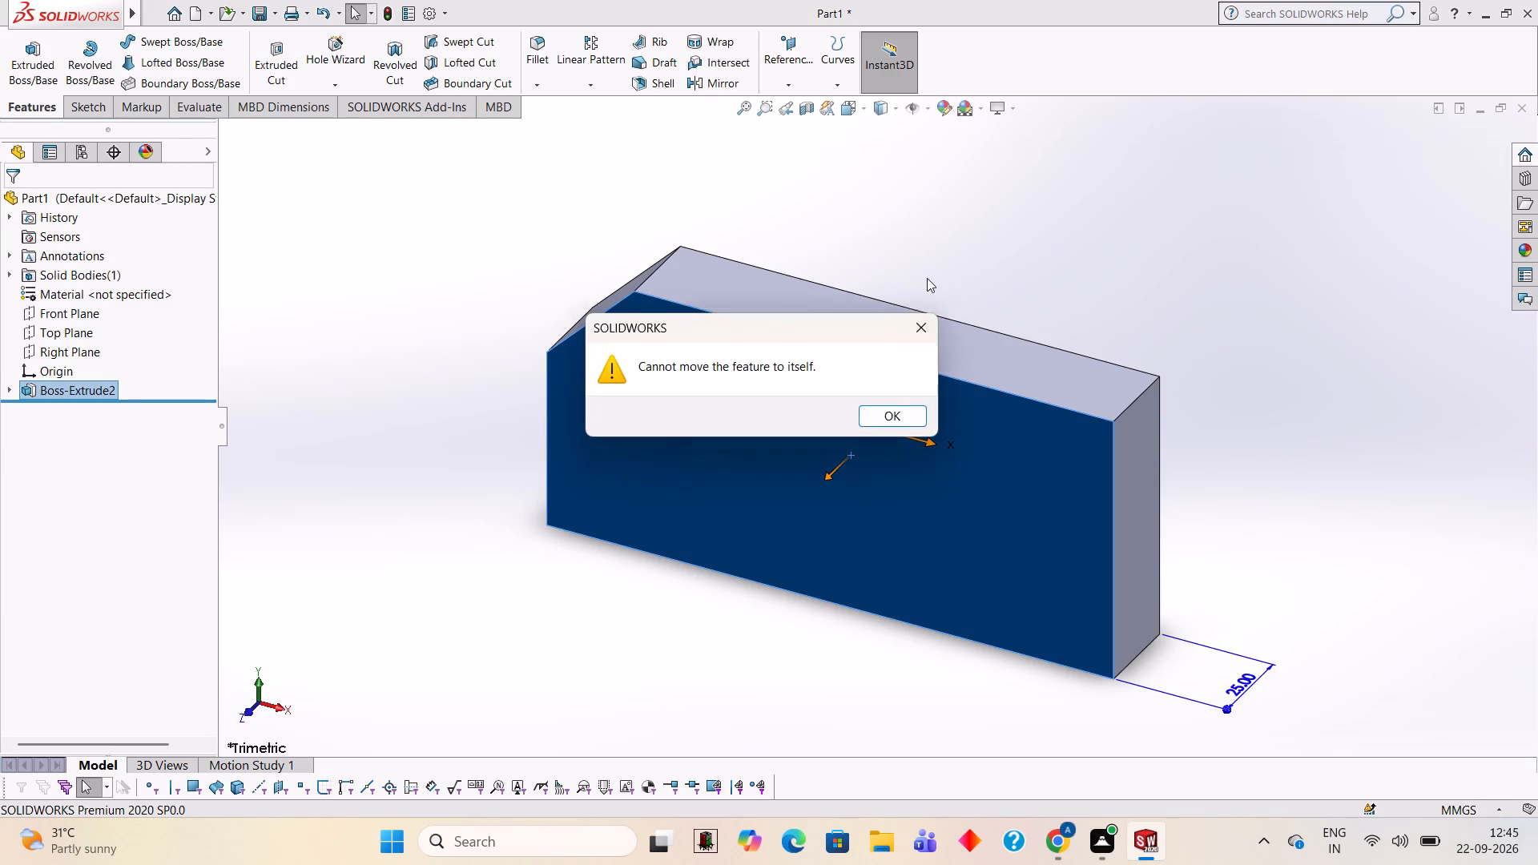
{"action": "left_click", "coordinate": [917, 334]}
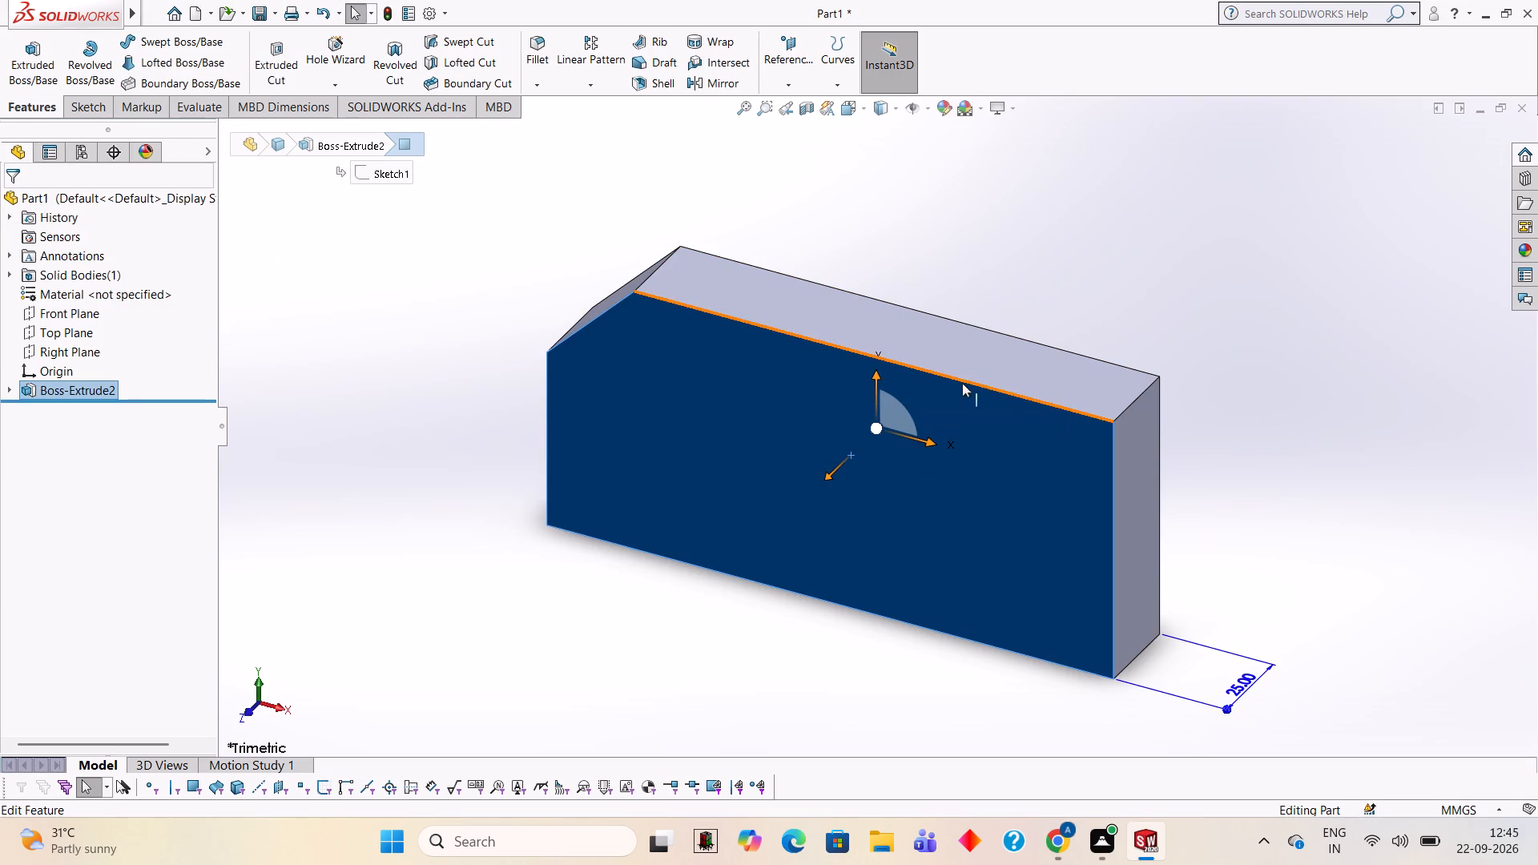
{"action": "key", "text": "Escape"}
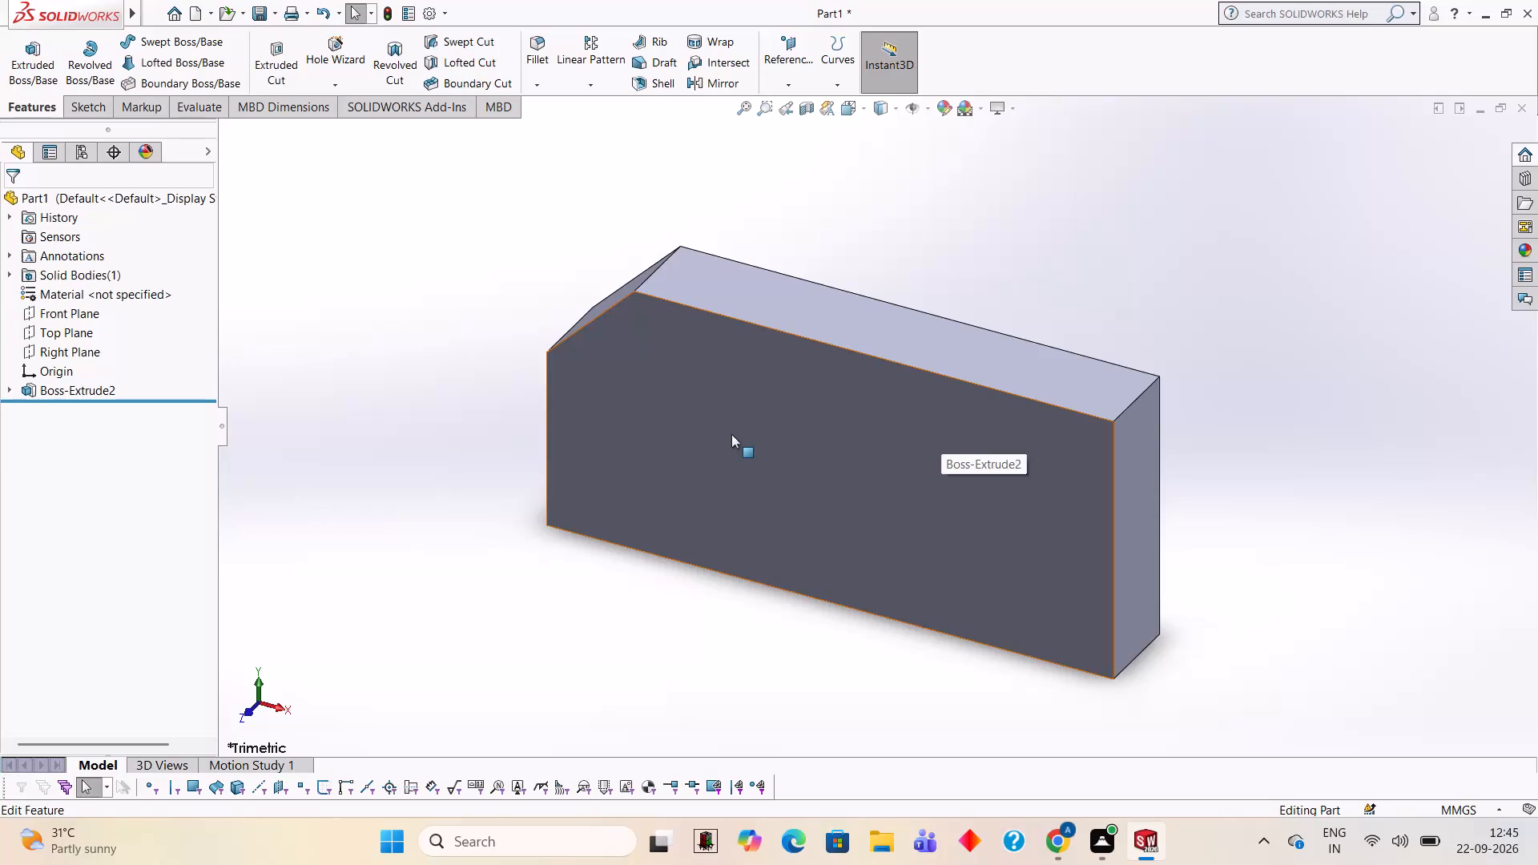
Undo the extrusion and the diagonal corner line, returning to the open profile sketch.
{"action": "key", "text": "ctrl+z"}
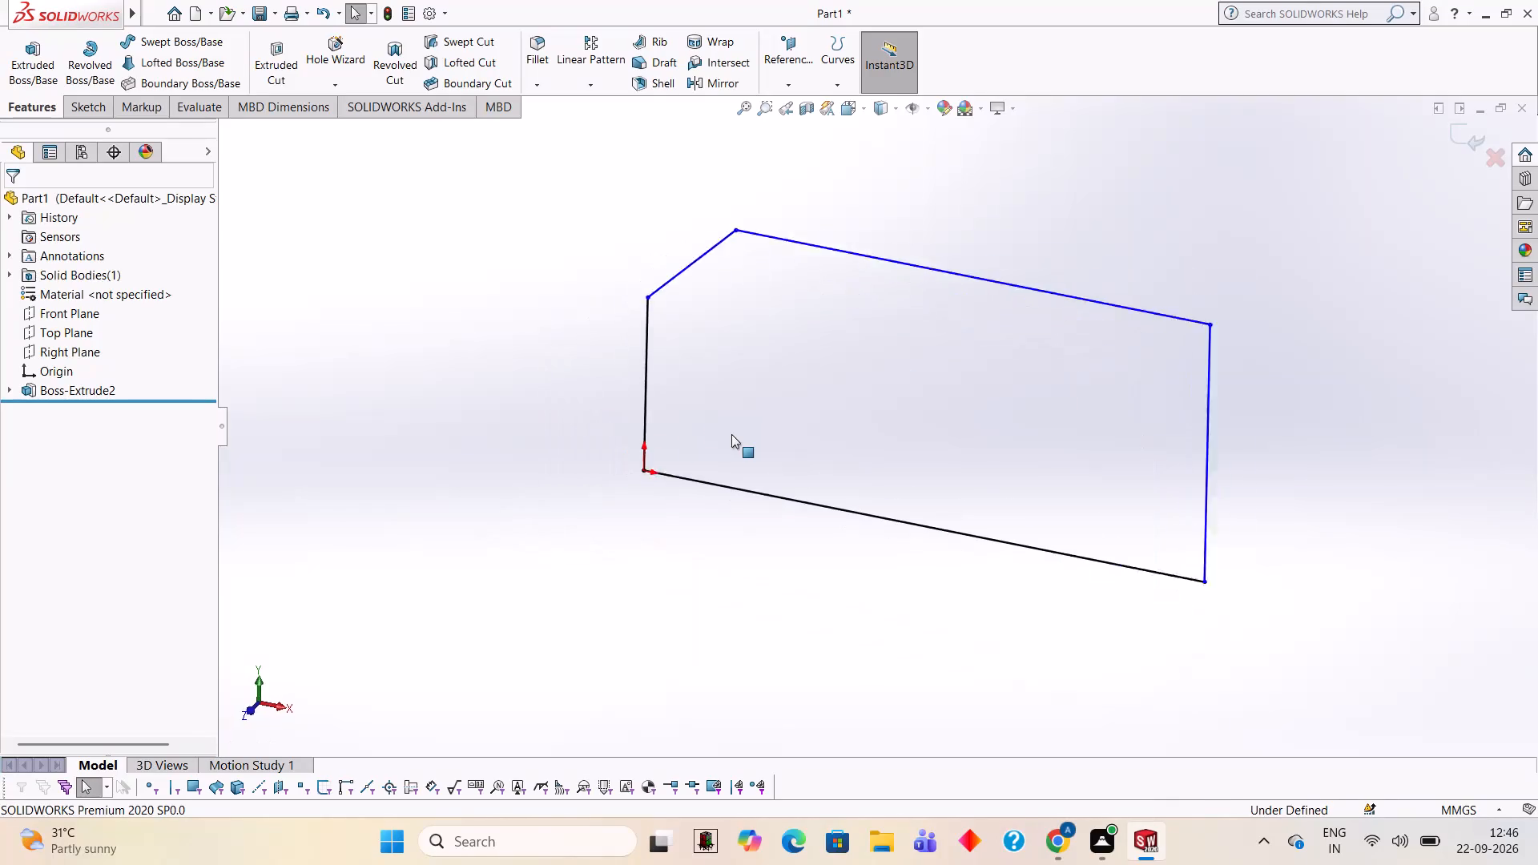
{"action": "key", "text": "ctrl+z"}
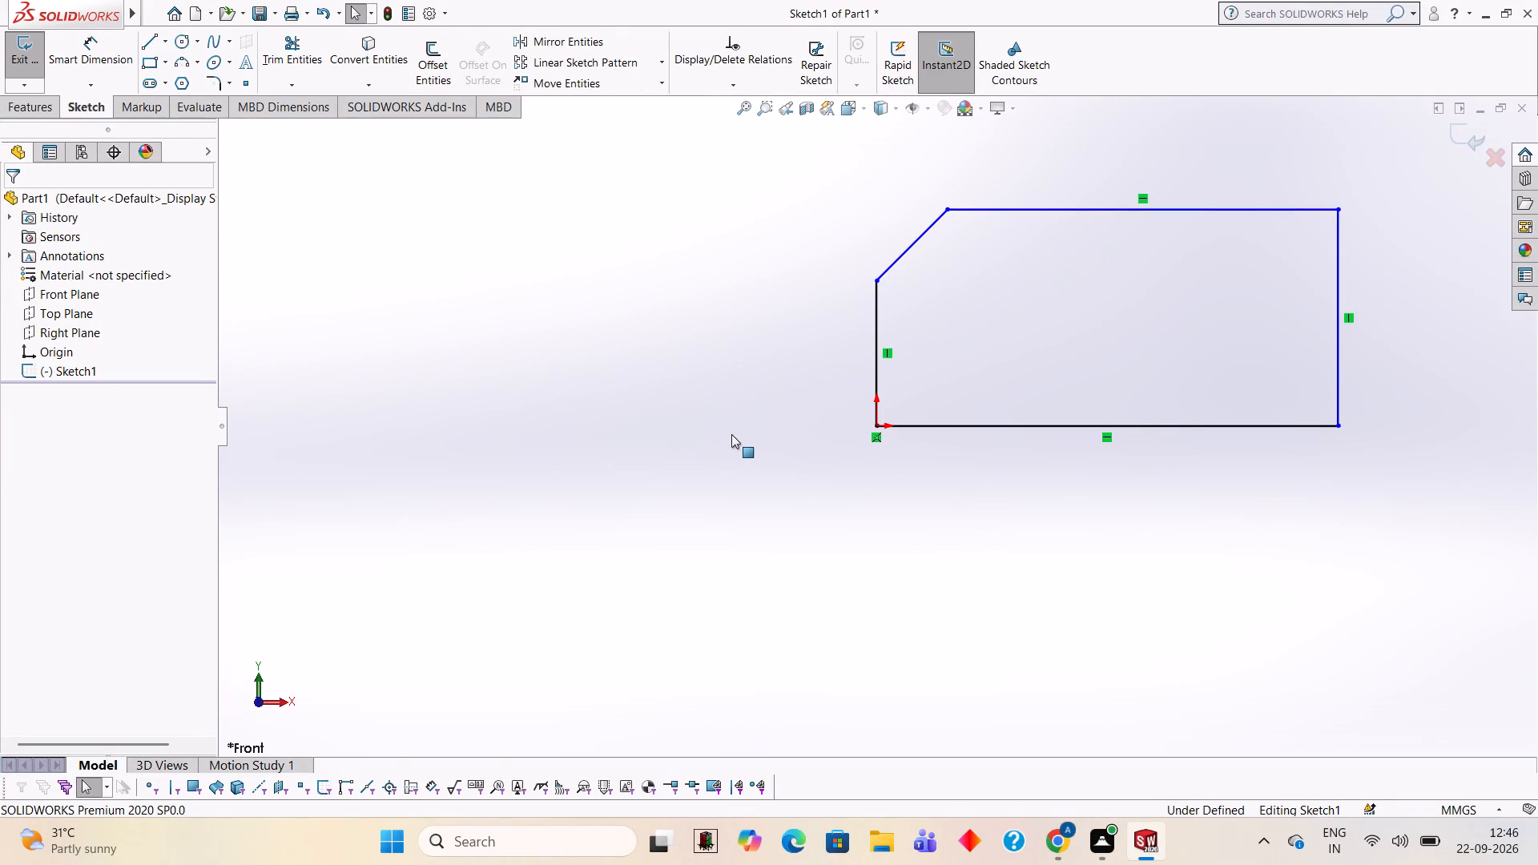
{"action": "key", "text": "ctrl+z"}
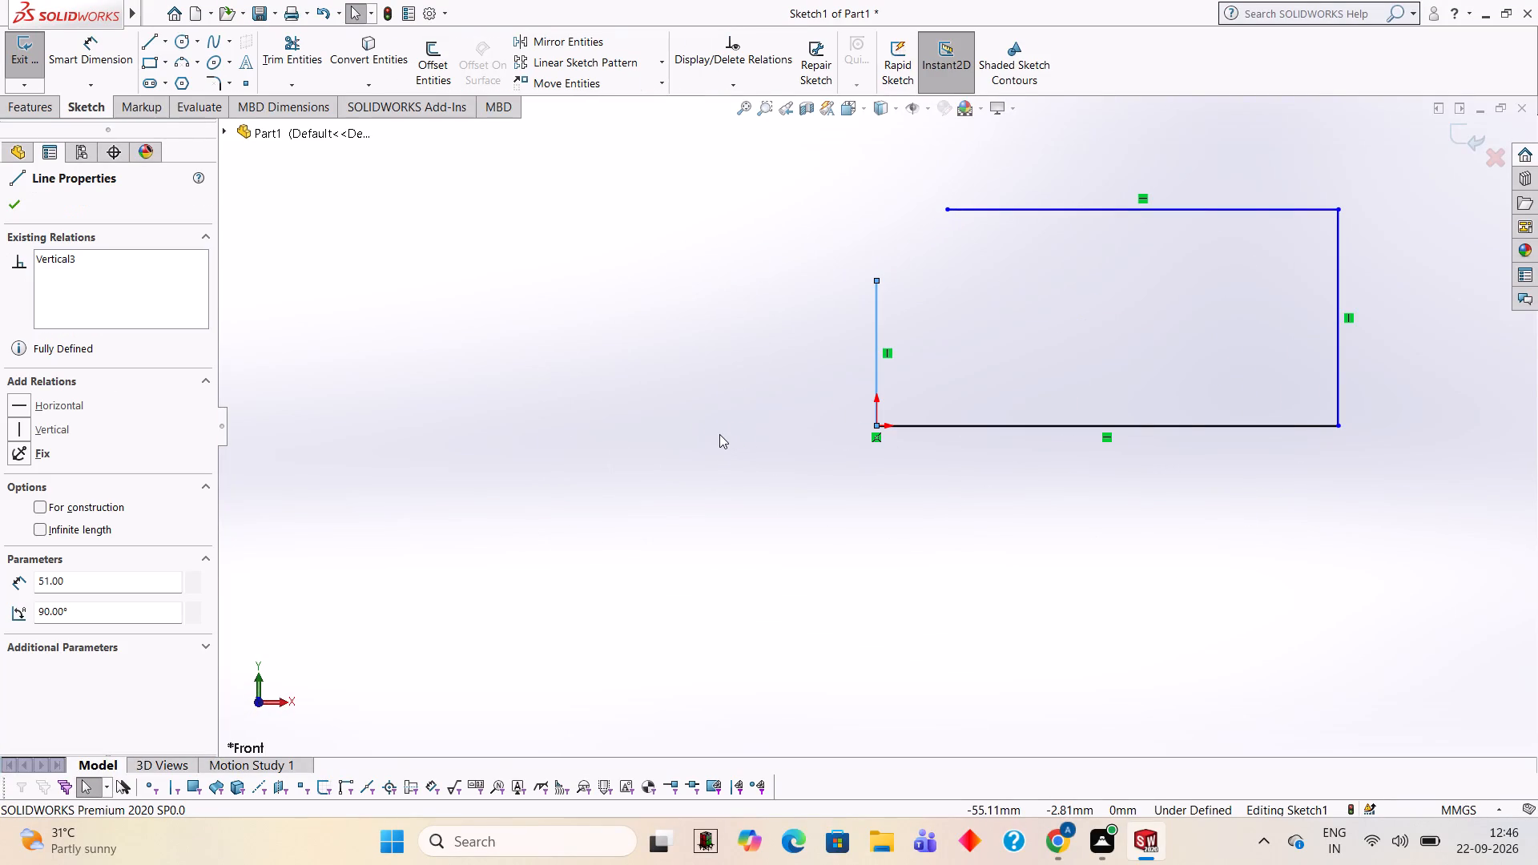
Close the open corner with a 25 mm vertical line and a 25 mm horizontal line joining the top line.
{"action": "left_click", "coordinate": [150, 43]}
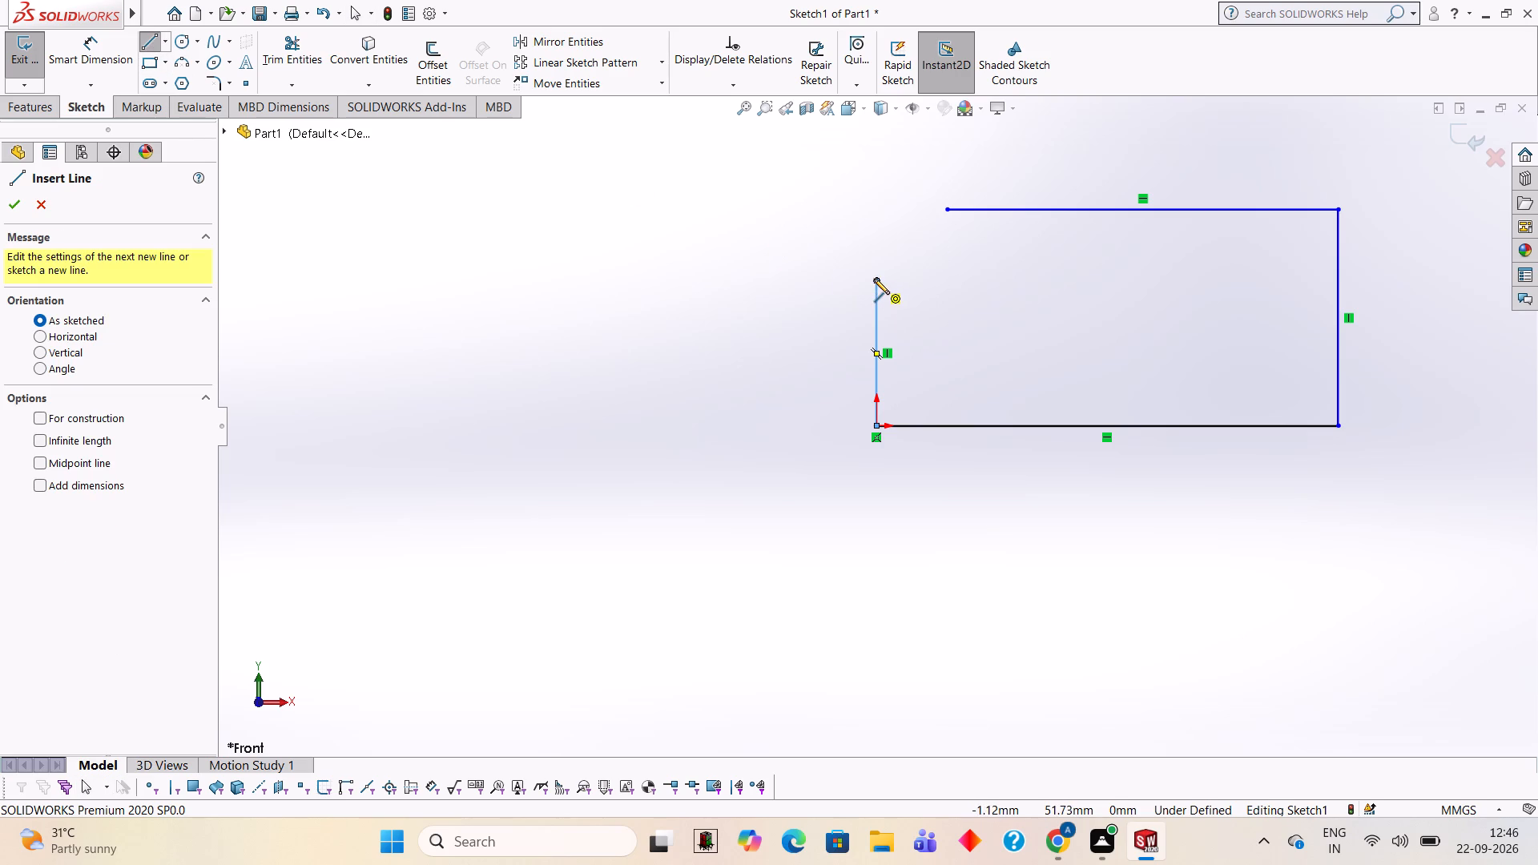
{"action": "left_click", "coordinate": [875, 279]}
{"action": "left_click", "coordinate": [877, 208]}
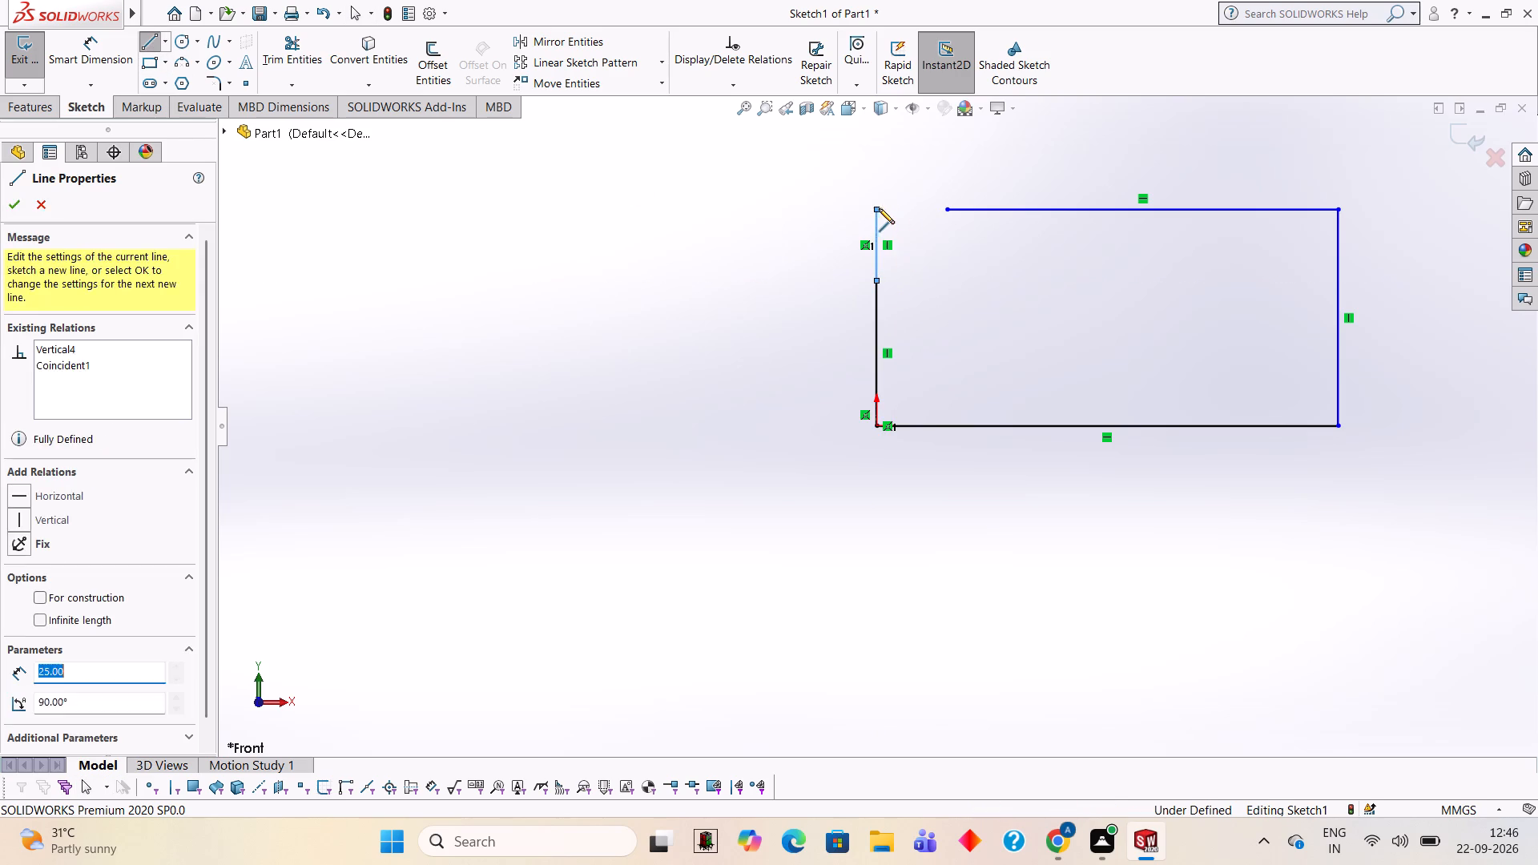
{"action": "left_click", "coordinate": [945, 209]}
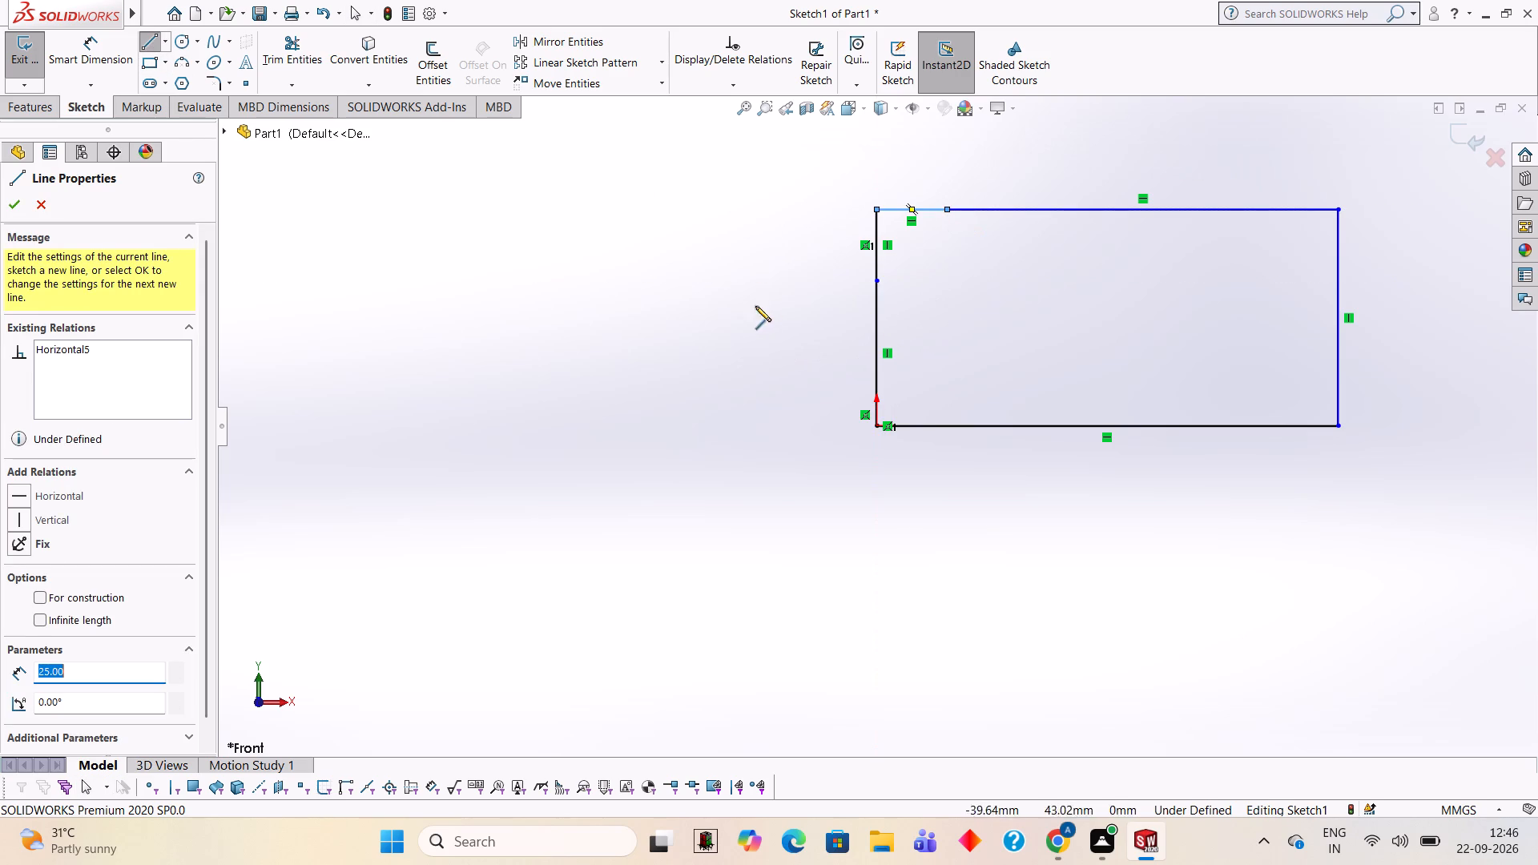
{"action": "key", "text": "Escape"}
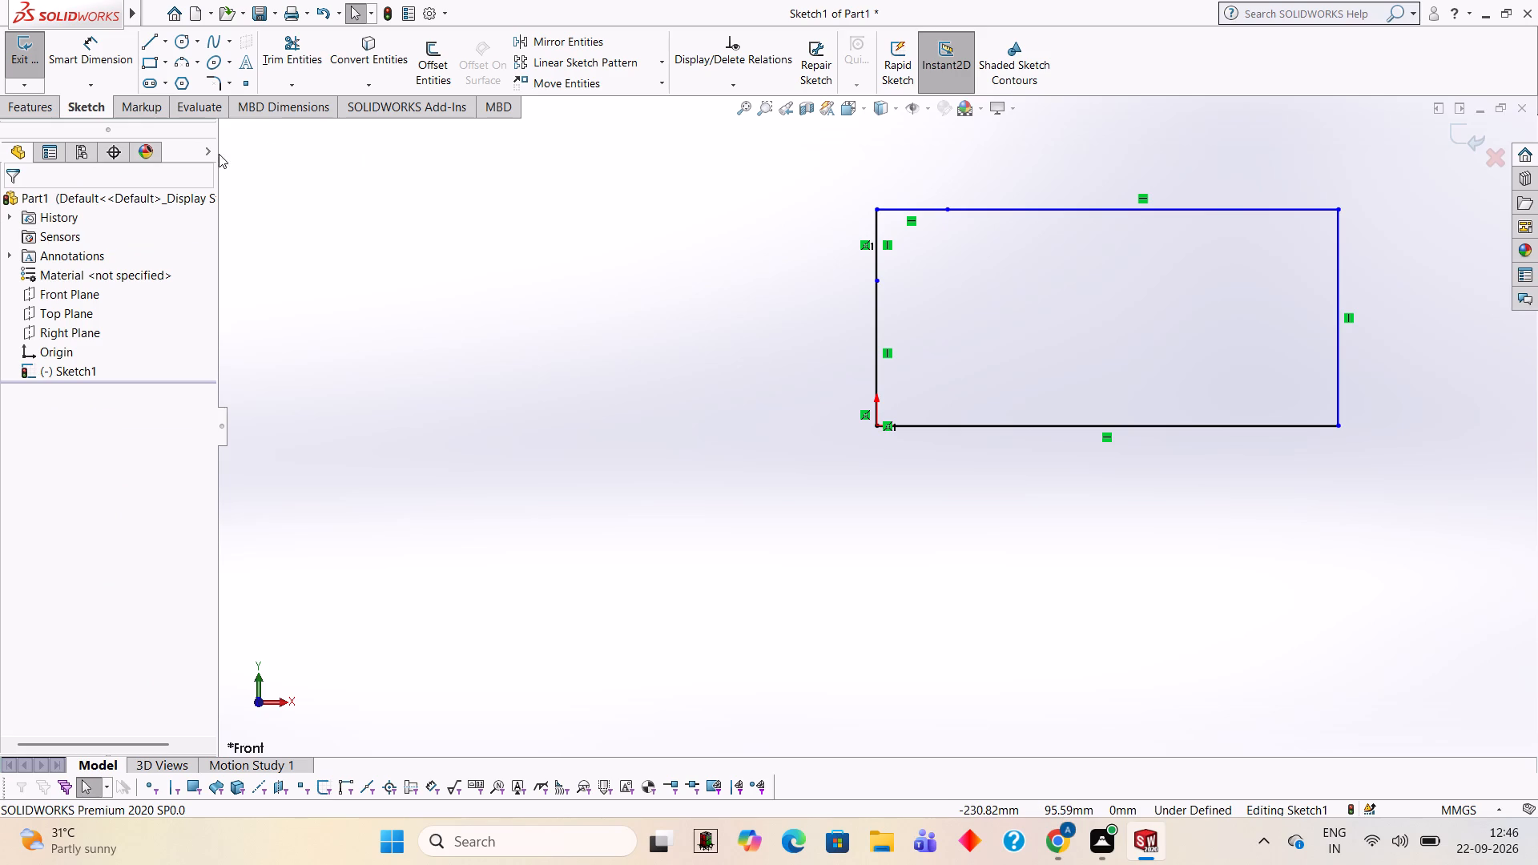
Extrude the closed rectangular profile to a blind depth of 25 mm.
{"action": "left_click", "coordinate": [31, 112]}
{"action": "left_click", "coordinate": [29, 77]}
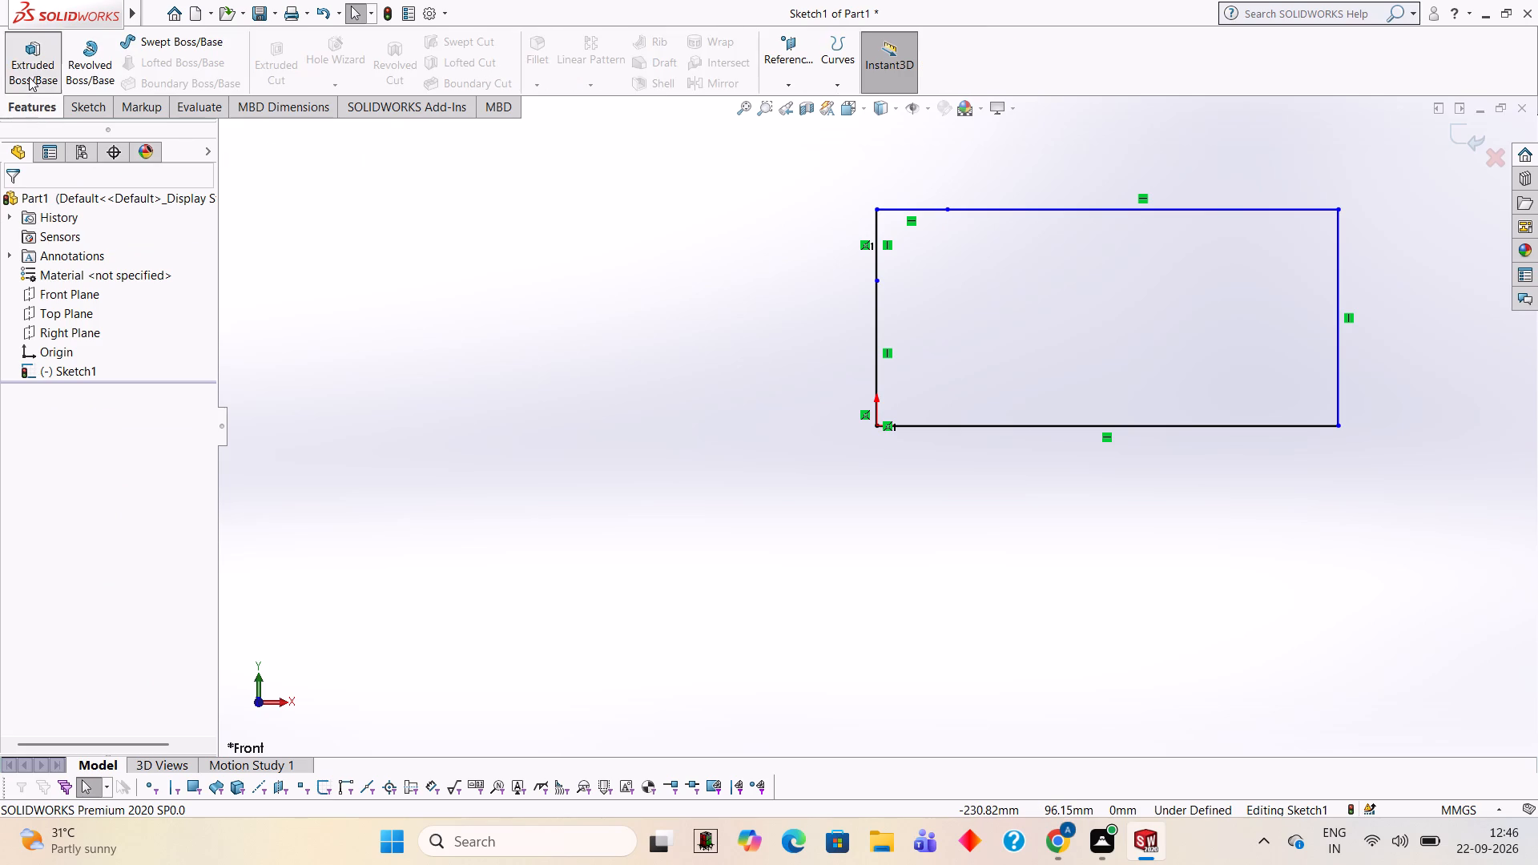
{"action": "left_click", "coordinate": [11, 198]}
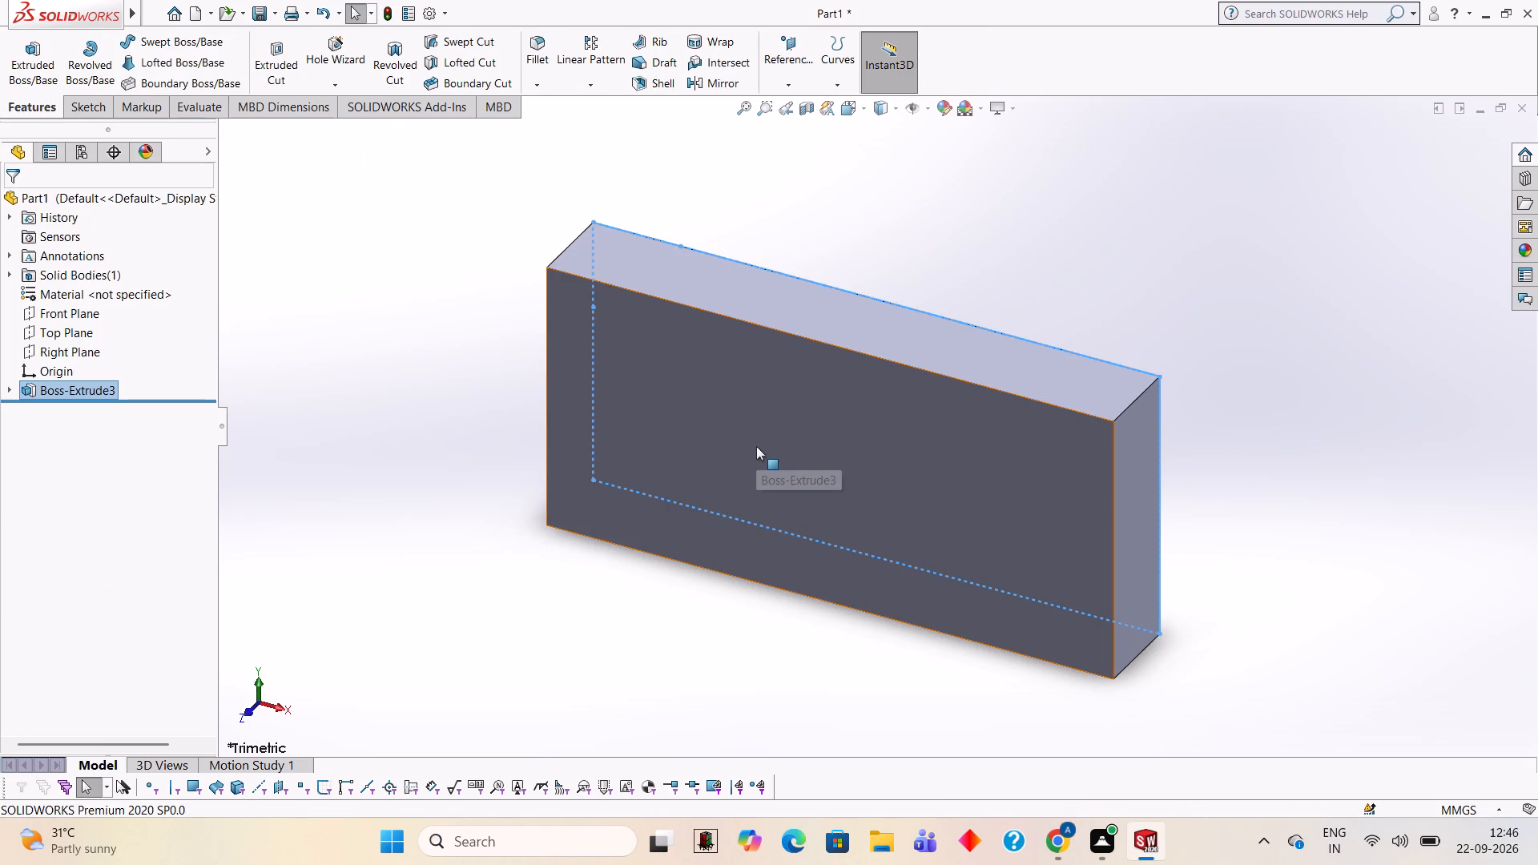
Start a new sketch on the large front face of the extruded block.
{"action": "left_click", "coordinate": [777, 422]}
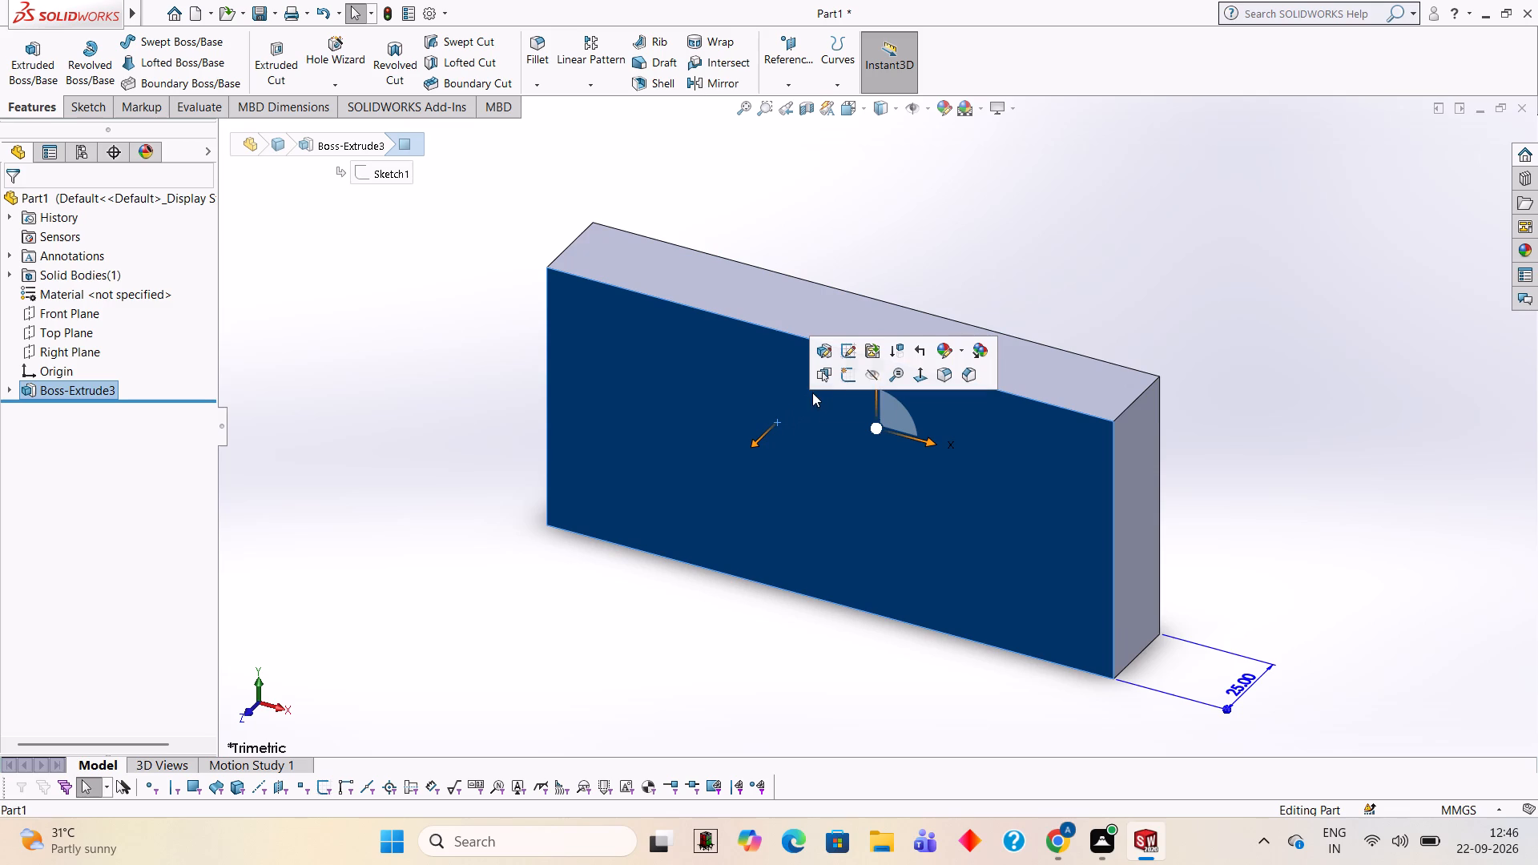
{"action": "left_click", "coordinate": [851, 373]}
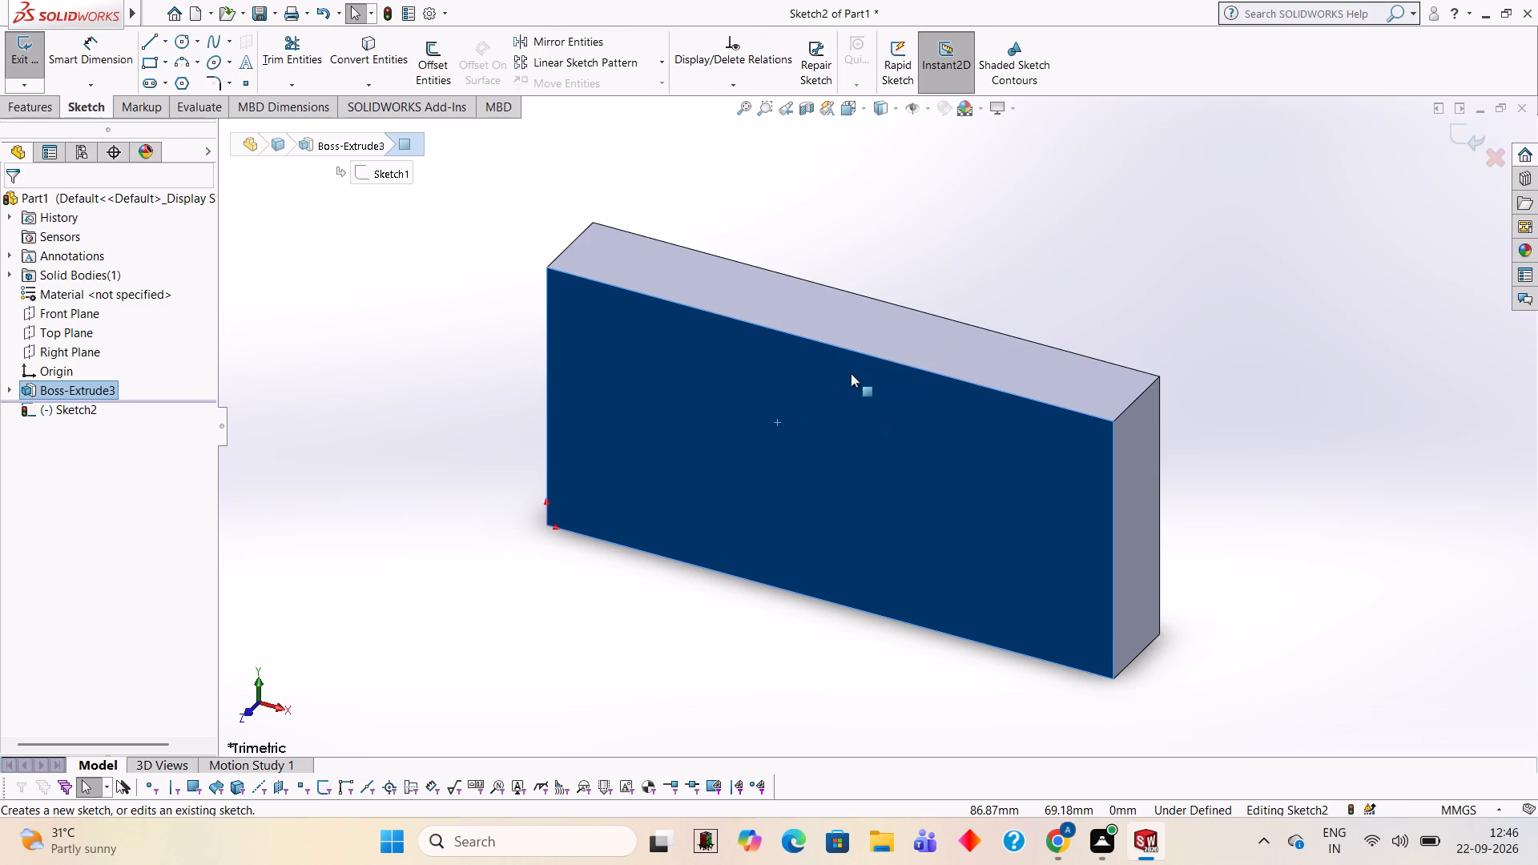
{"action": "key", "text": "ctrl+8"}
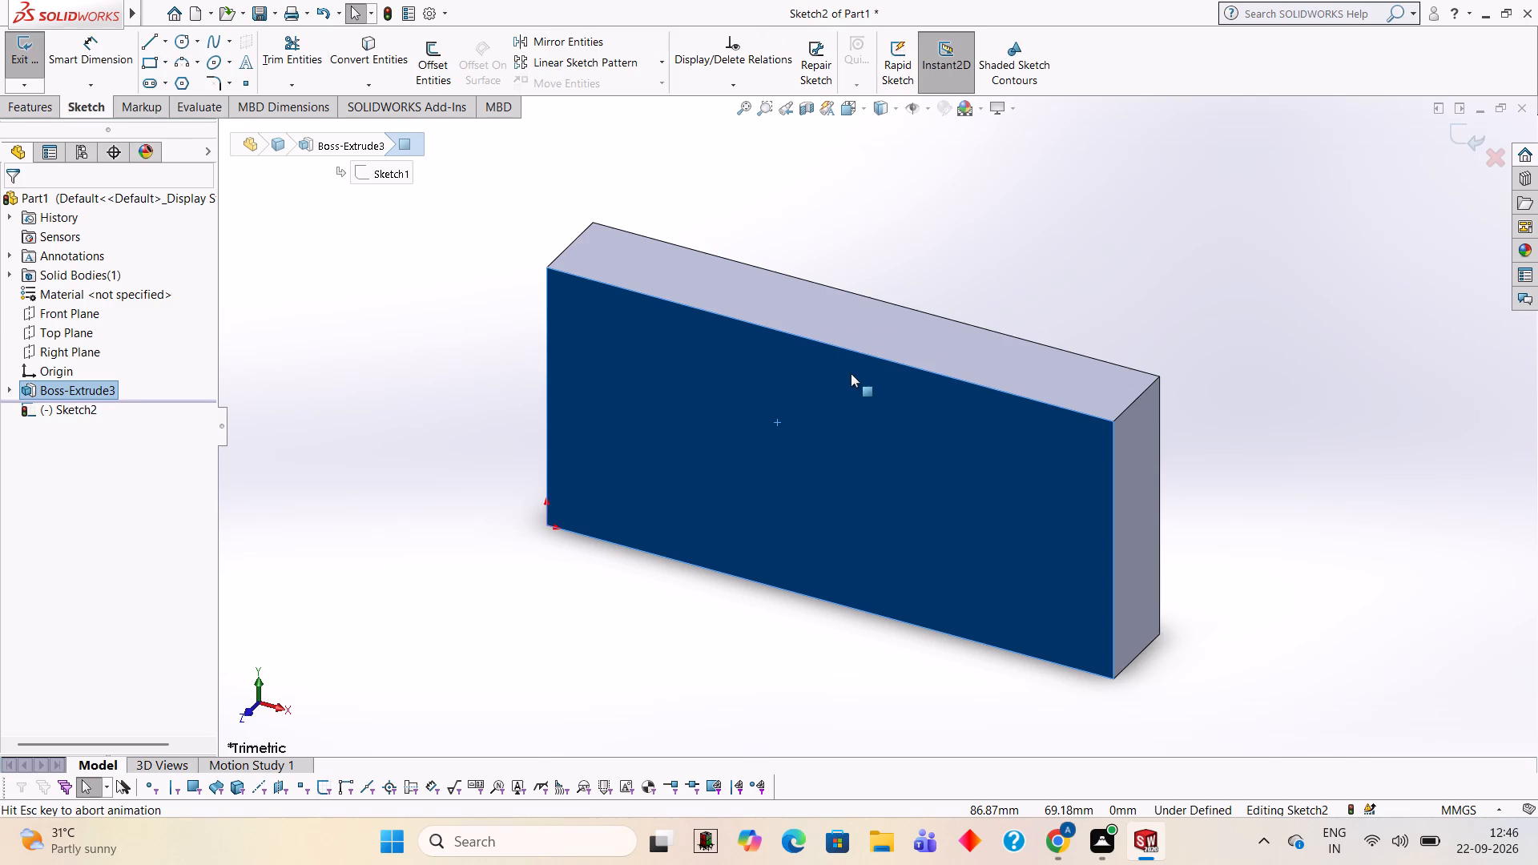
{"action": "scroll", "coordinate": [835, 253], "scroll_direction": "up", "scroll_amount": 1}
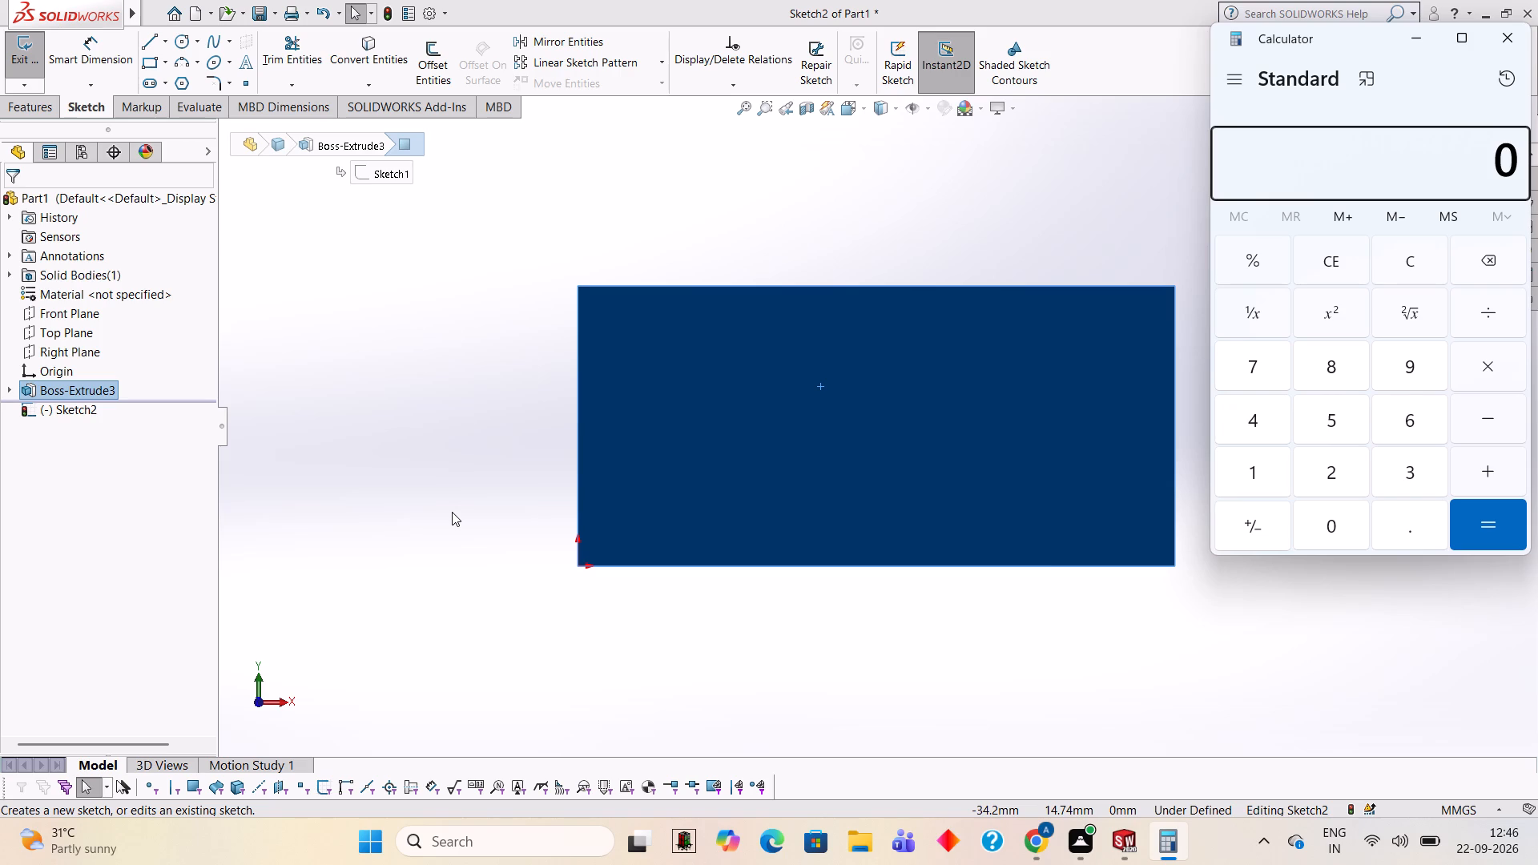
Calculate 38+25 and 162-63 in Calculator.
{"action": "type", "text": "38"}
{"action": "type", "text": "+25"}
{"action": "key", "text": "Return"}
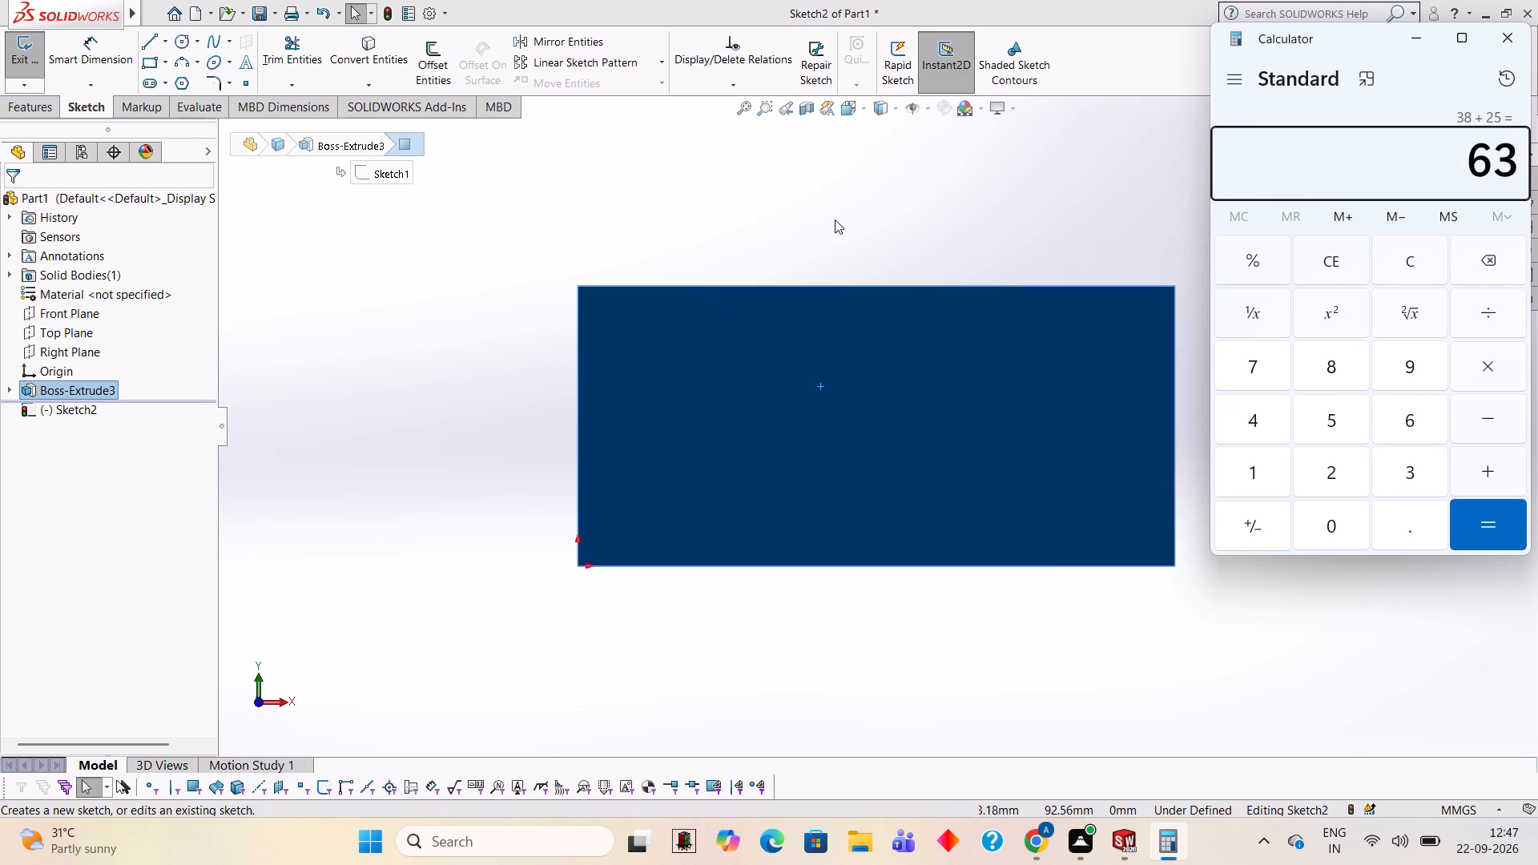
{"action": "left_click", "coordinate": [1516, 34]}
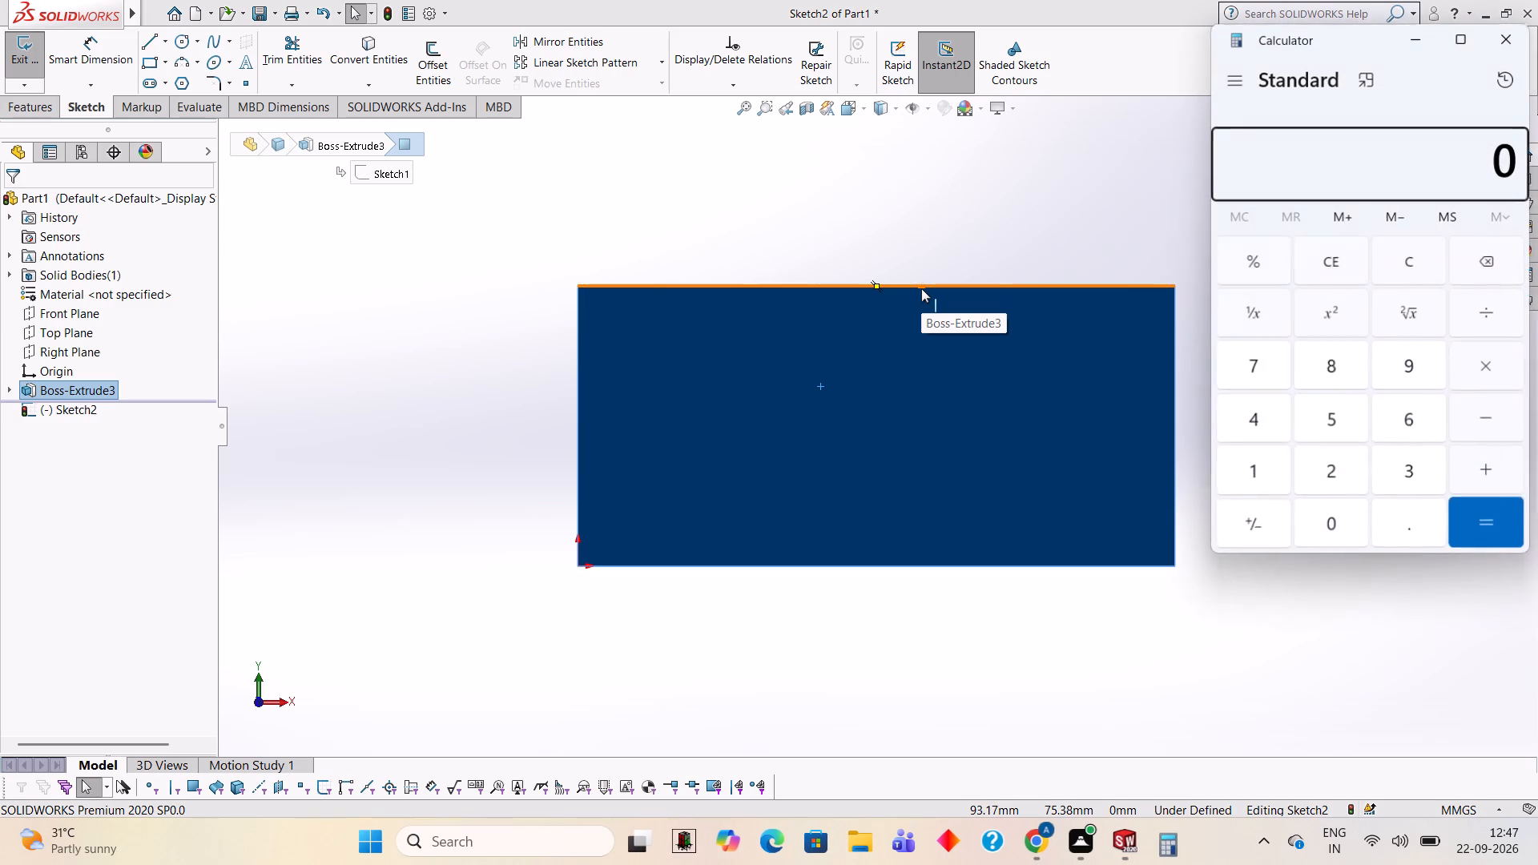
{"action": "type", "text": "162-63"}
{"action": "key", "text": "Return"}
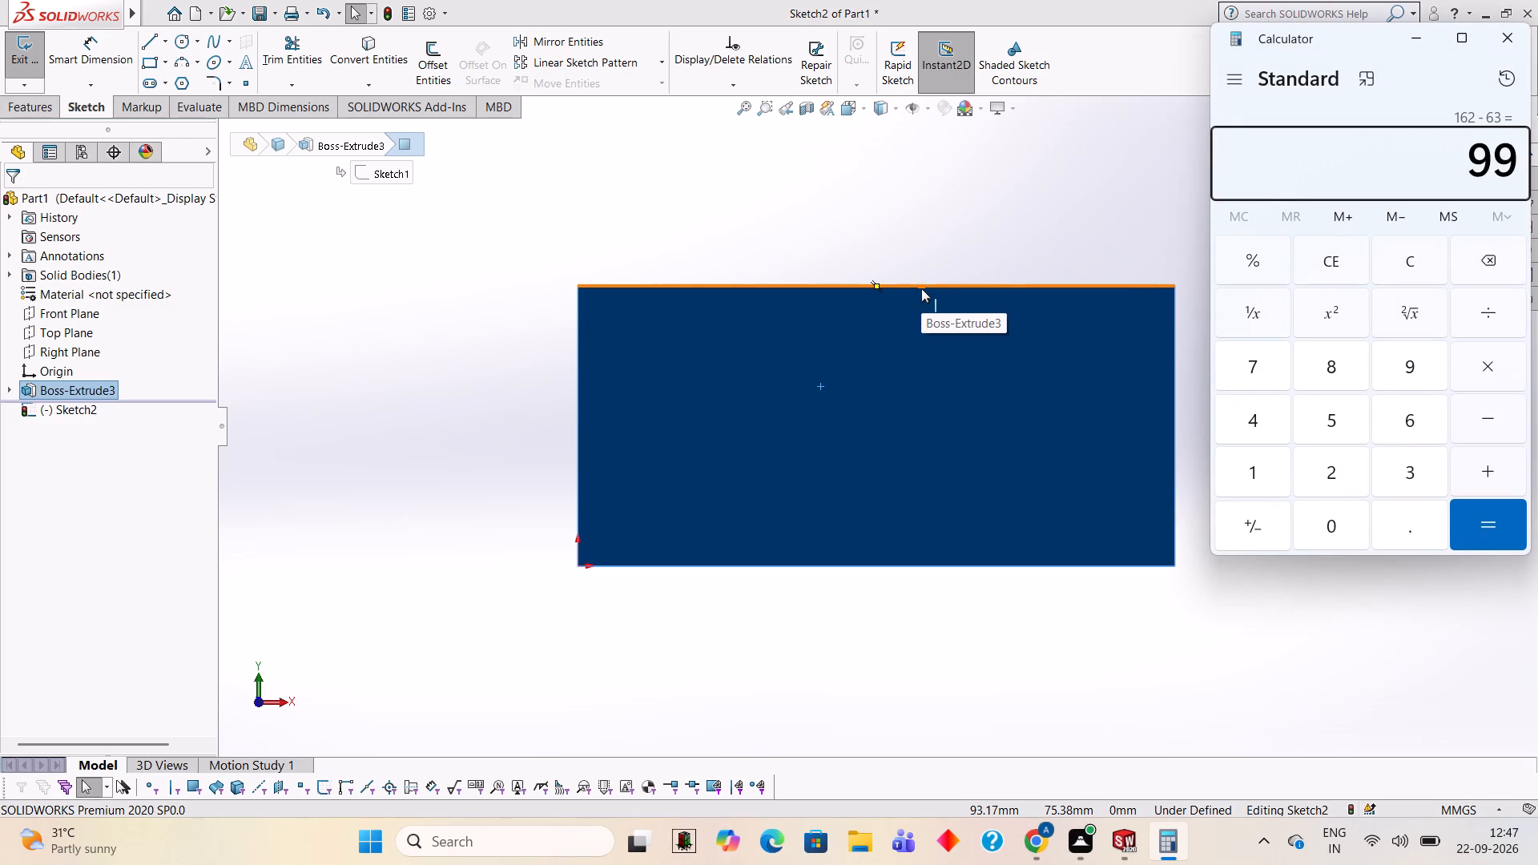
From the block's upper-right corner, sketch lines 99 mm along the top edge, 25 mm up, 38 mm left, sloping to the upper-left corner, and 25 mm back.
{"action": "left_click", "coordinate": [1524, 42]}
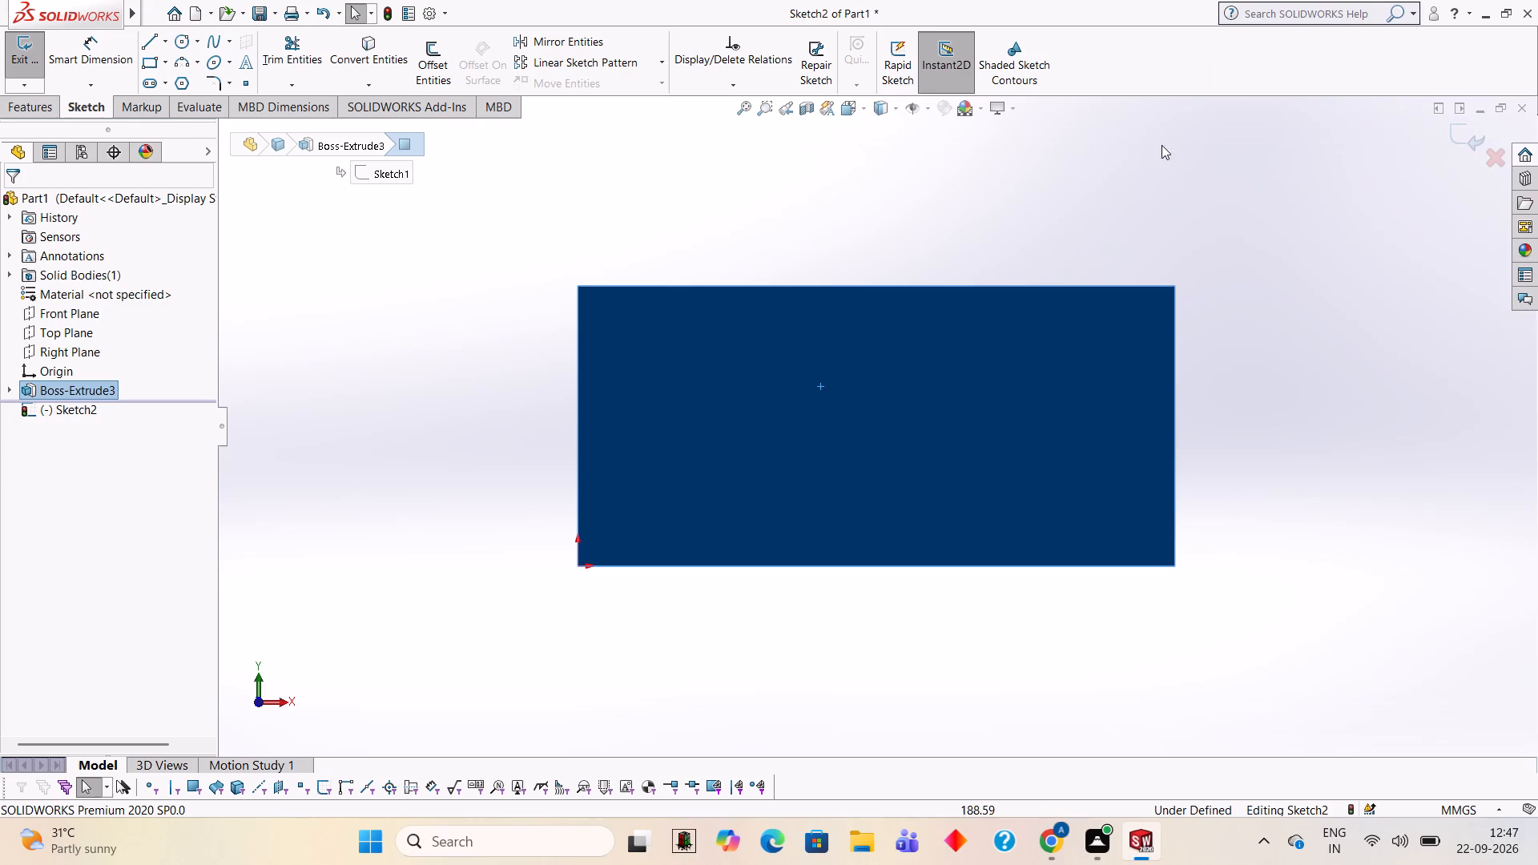
{"action": "left_click", "coordinate": [154, 38]}
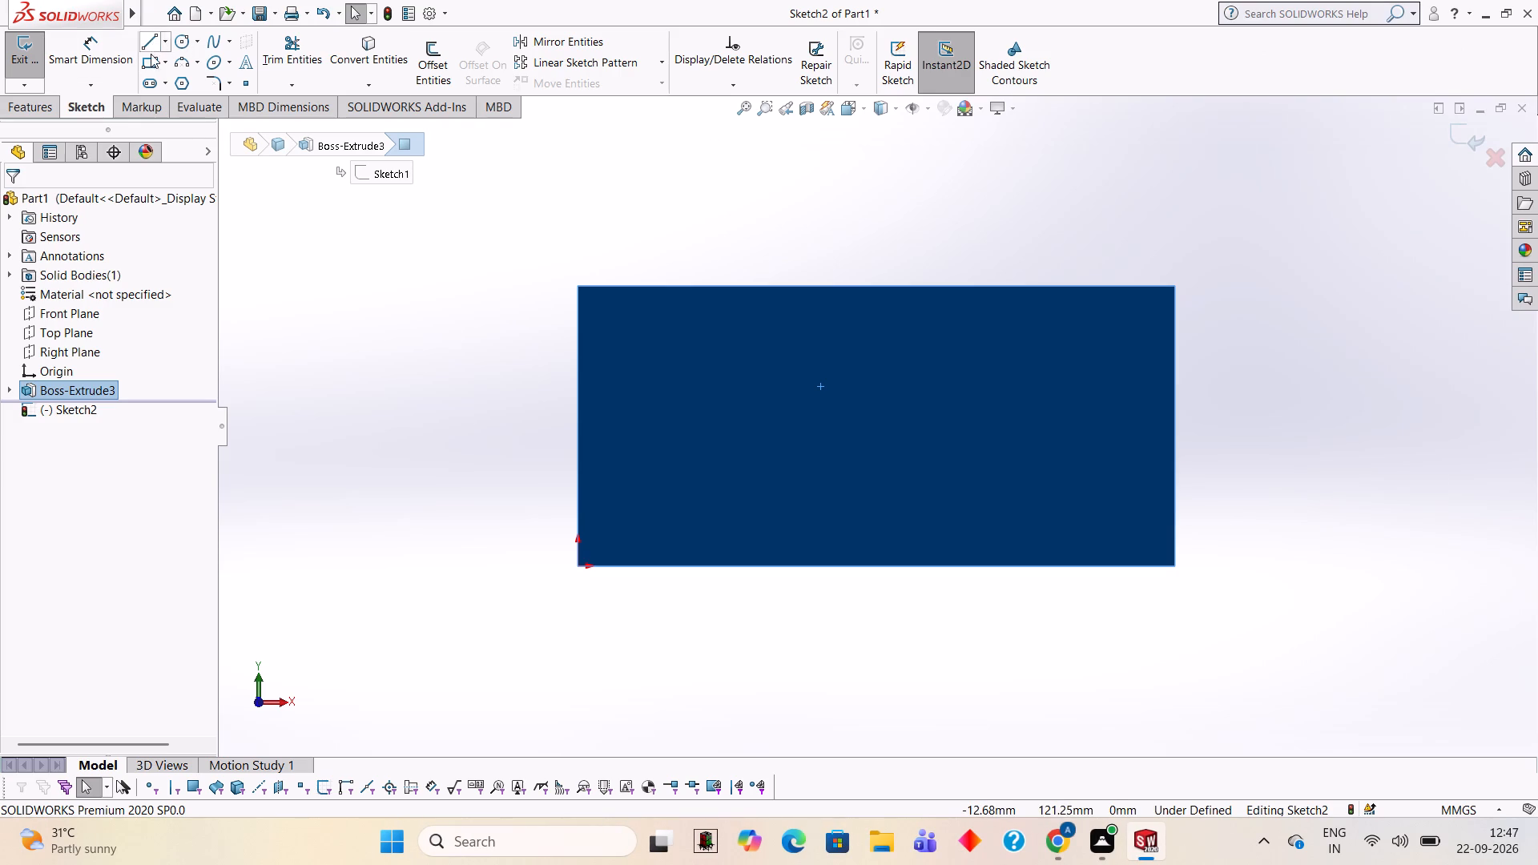
{"action": "left_click", "coordinate": [1173, 287]}
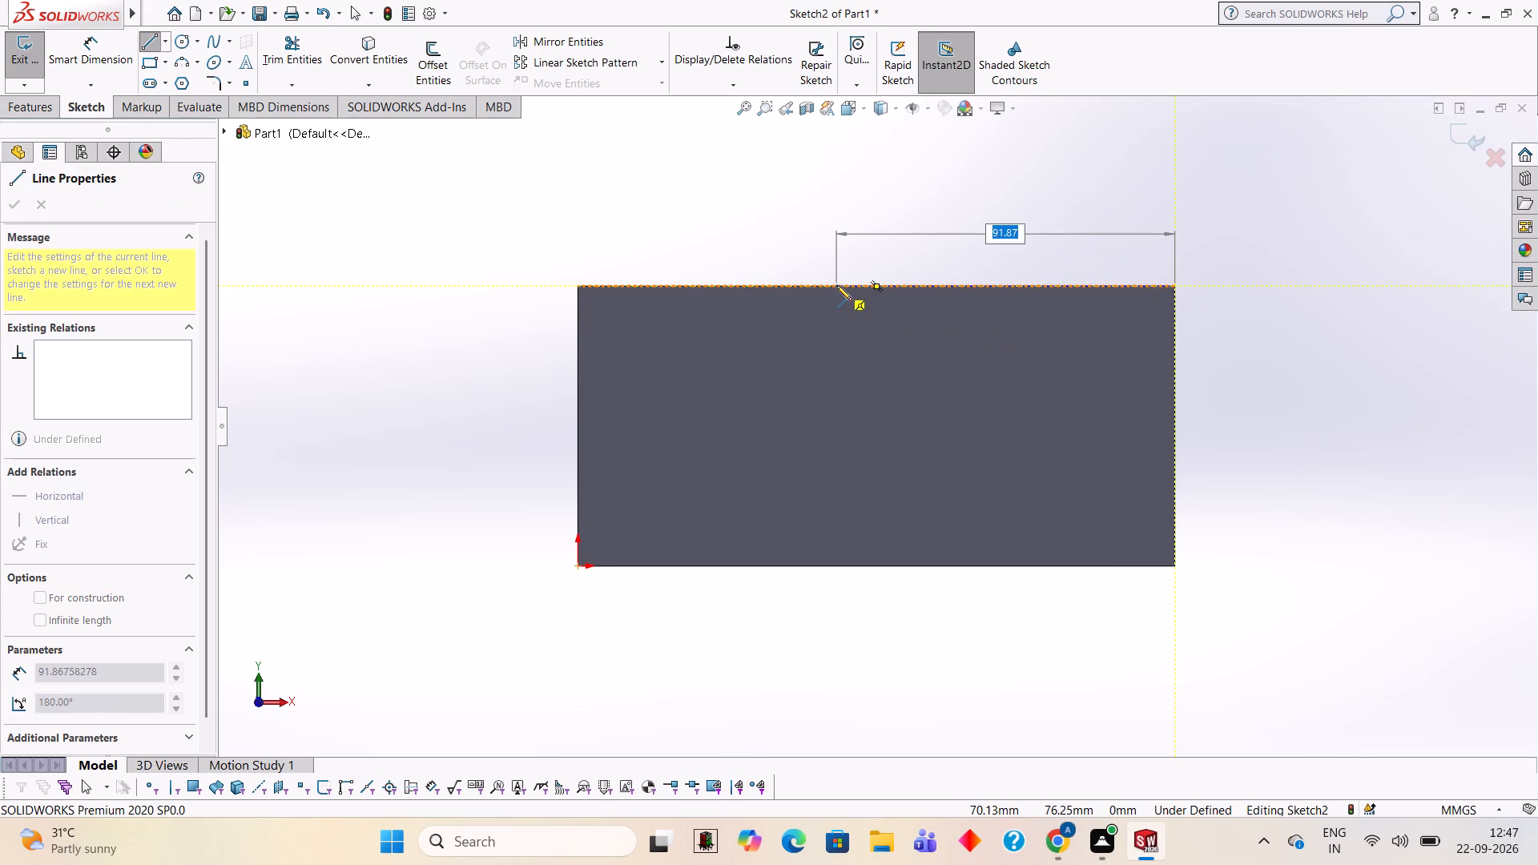
{"action": "type", "text": "99"}
{"action": "key", "text": "Return"}
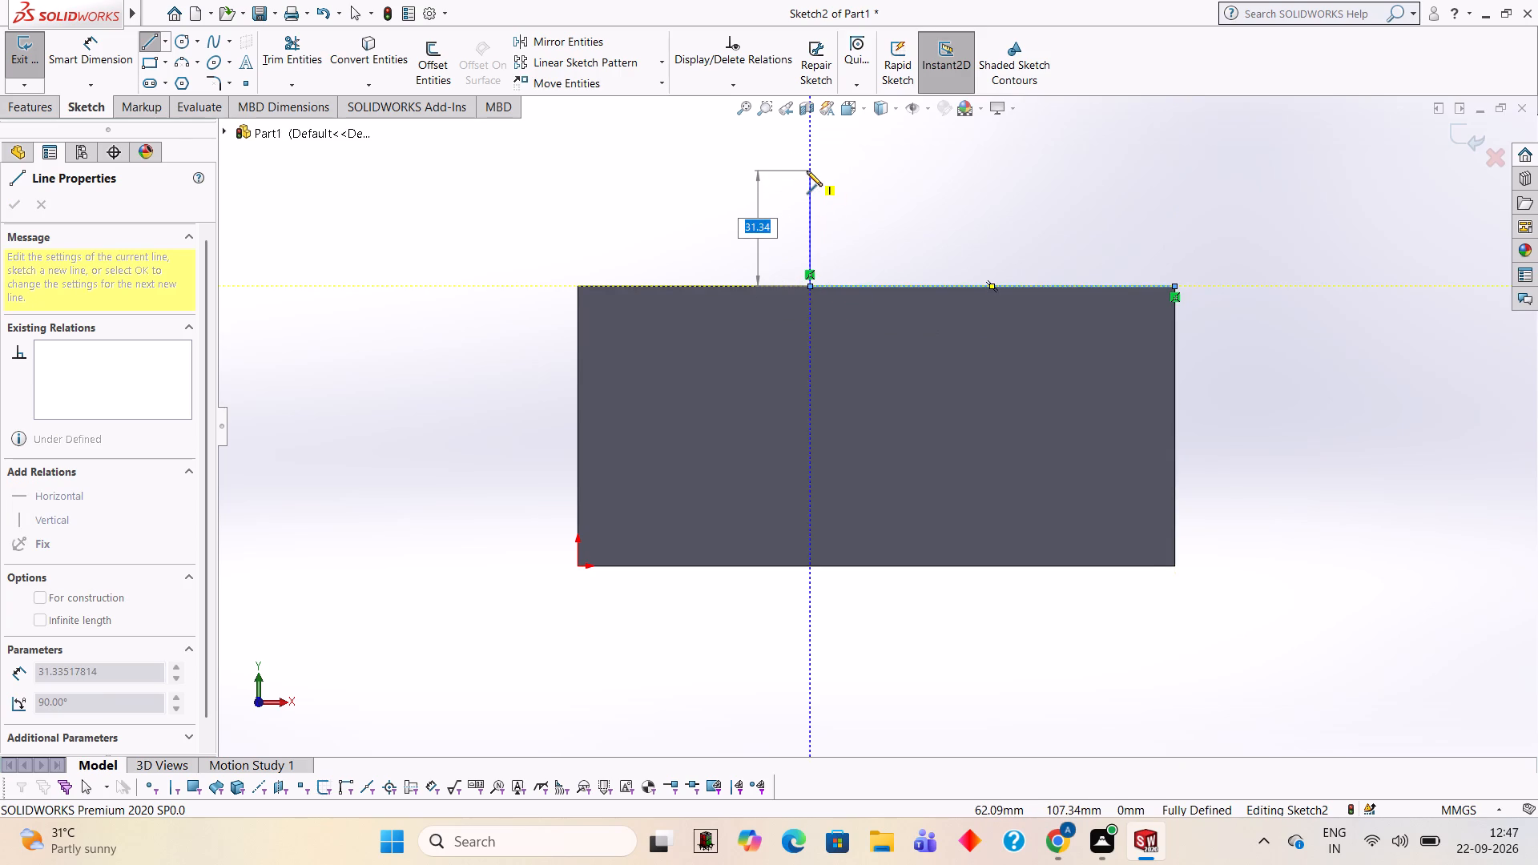
{"action": "type", "text": "25"}
{"action": "key", "text": "Return"}
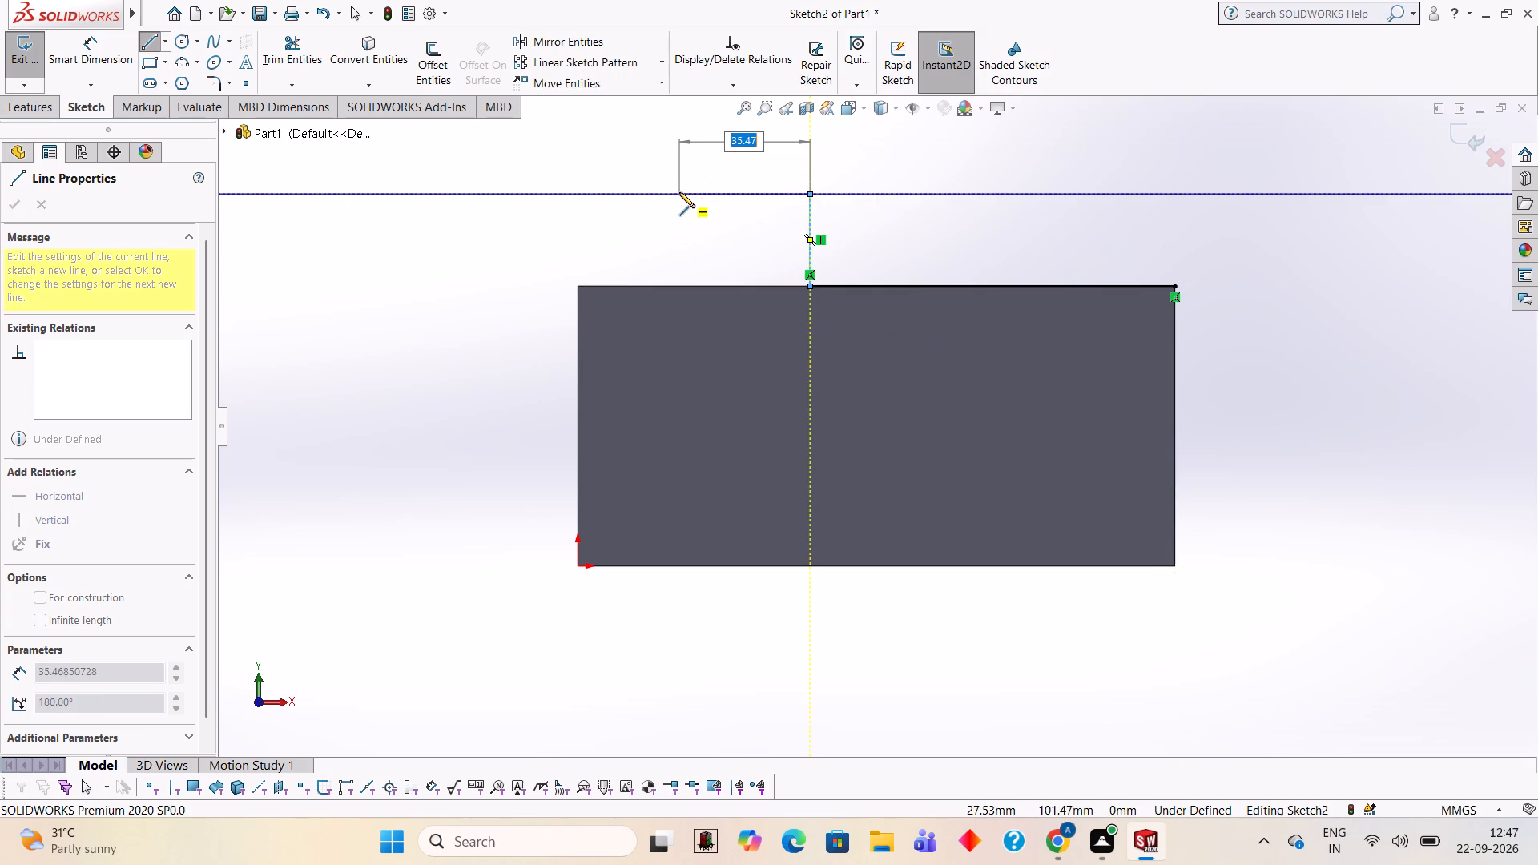
{"action": "type", "text": "38"}
{"action": "key", "text": "Return"}
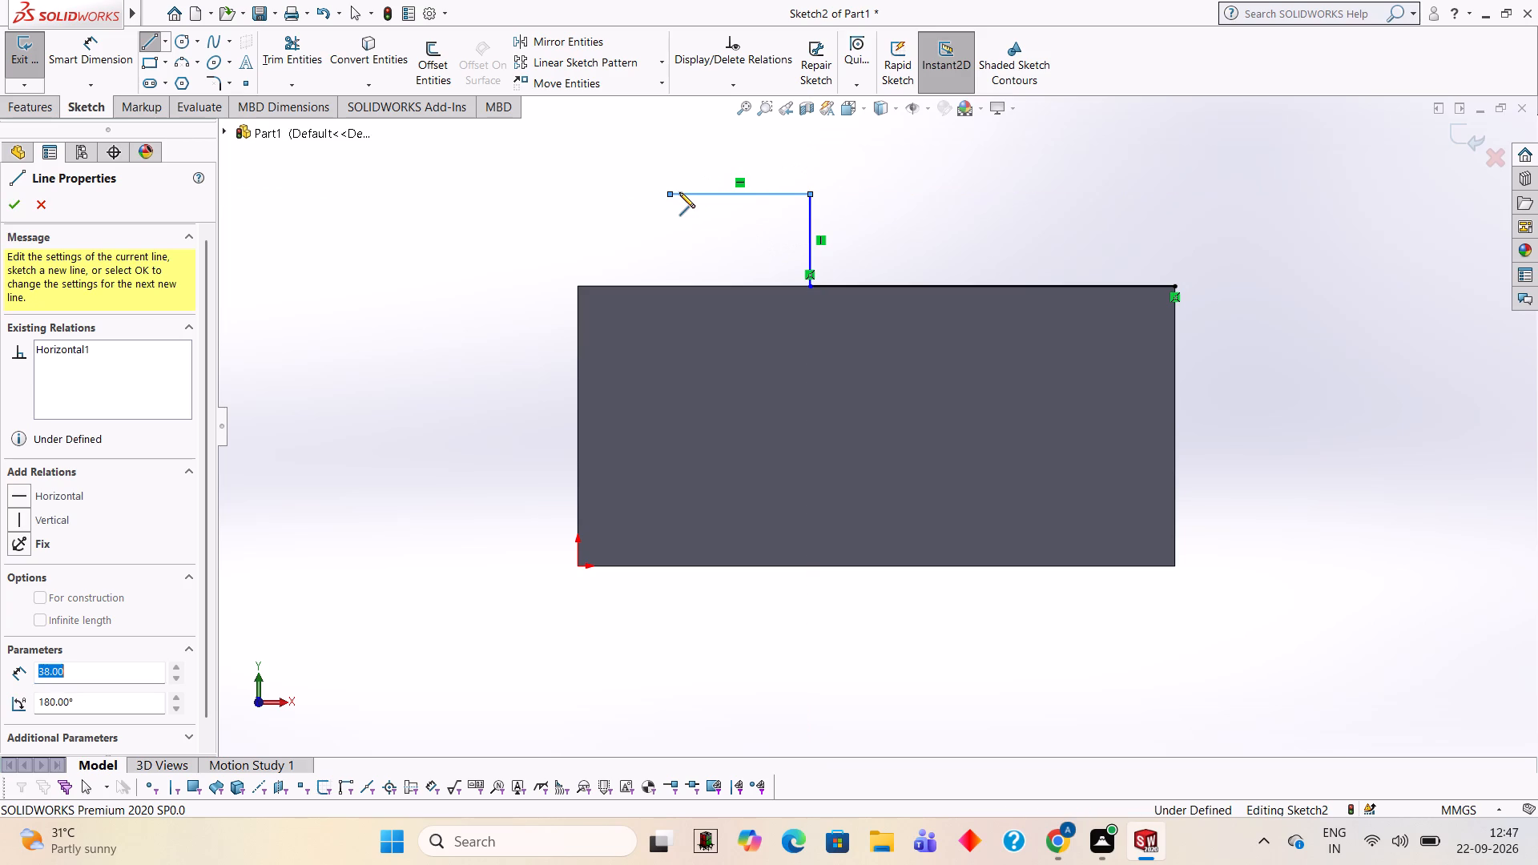
{"action": "left_click", "coordinate": [579, 288]}
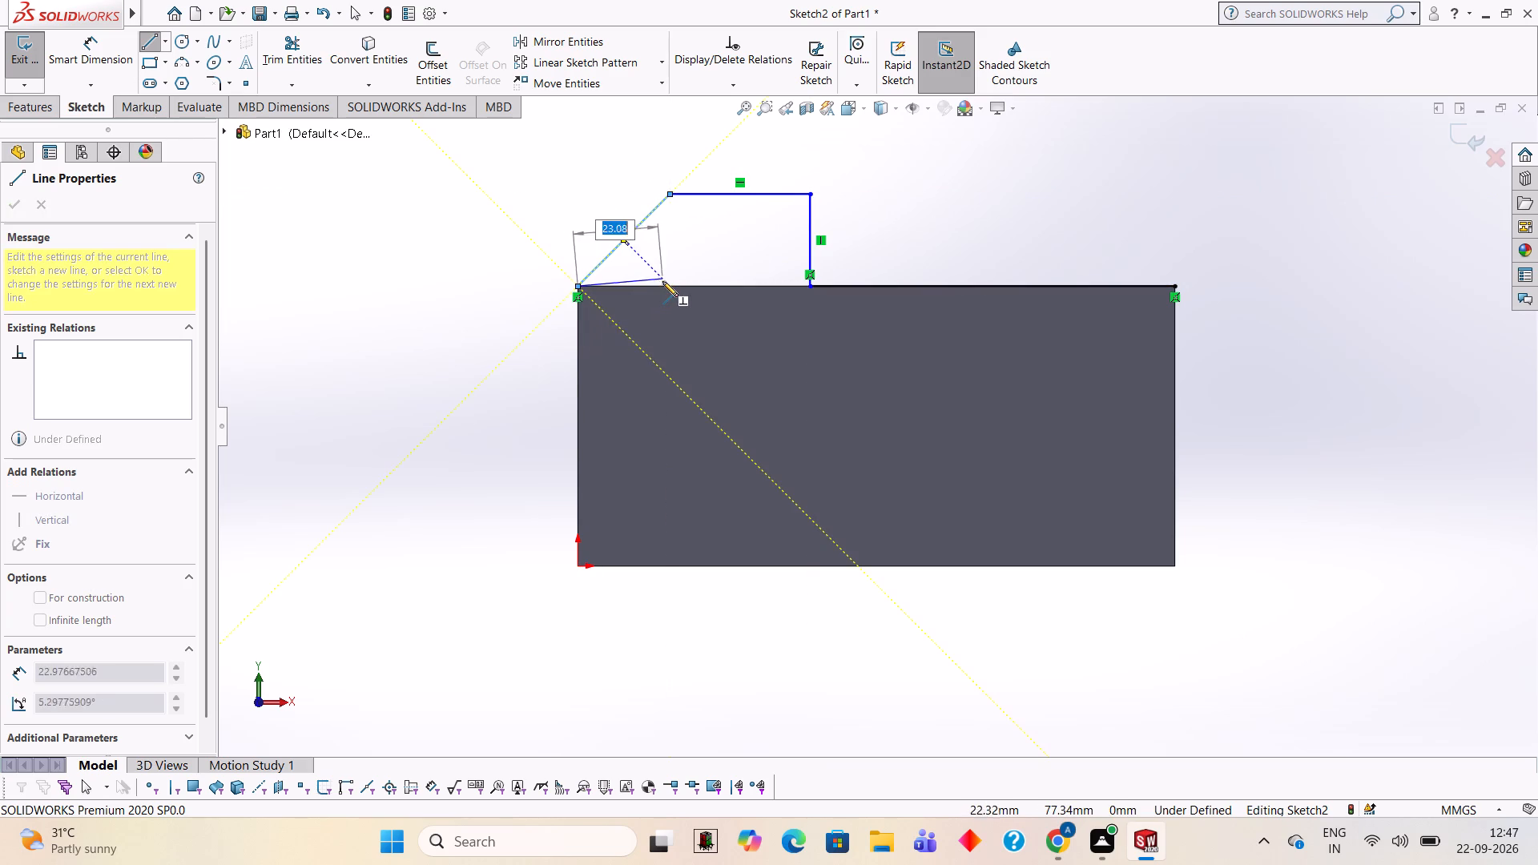
{"action": "left_click", "coordinate": [672, 284]}
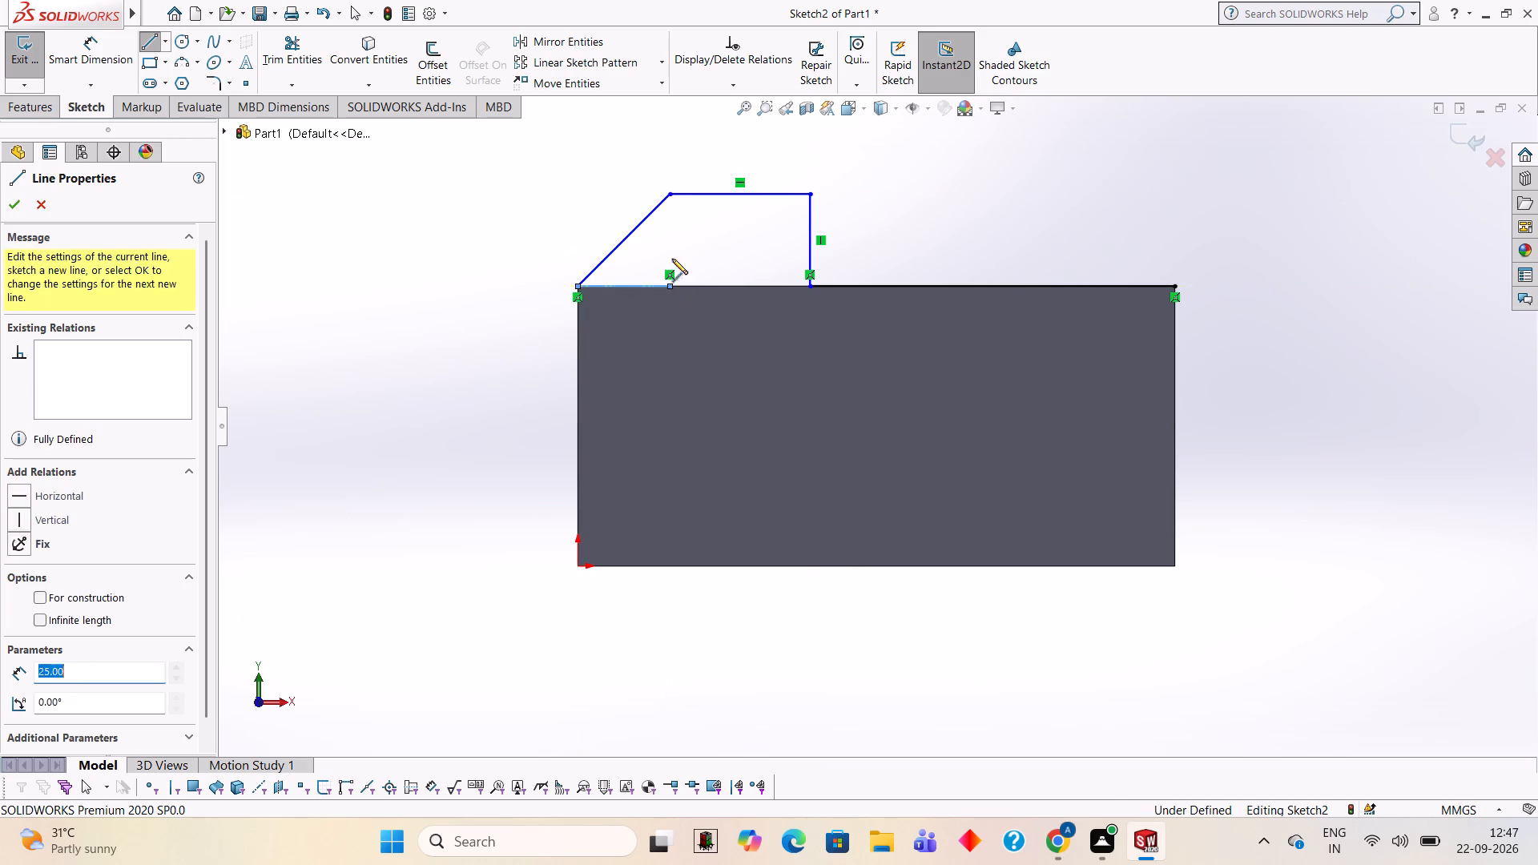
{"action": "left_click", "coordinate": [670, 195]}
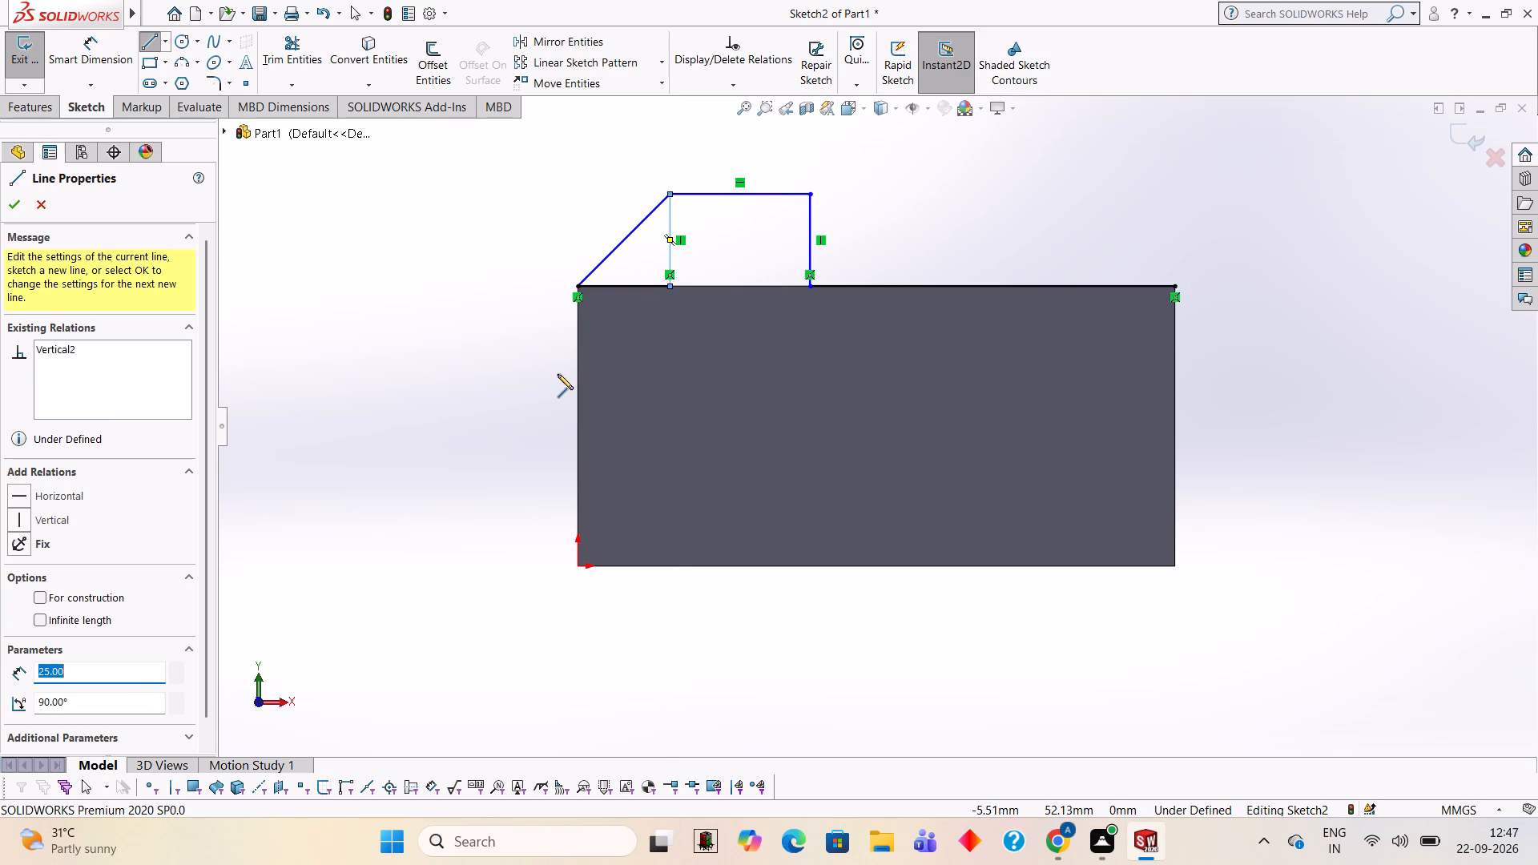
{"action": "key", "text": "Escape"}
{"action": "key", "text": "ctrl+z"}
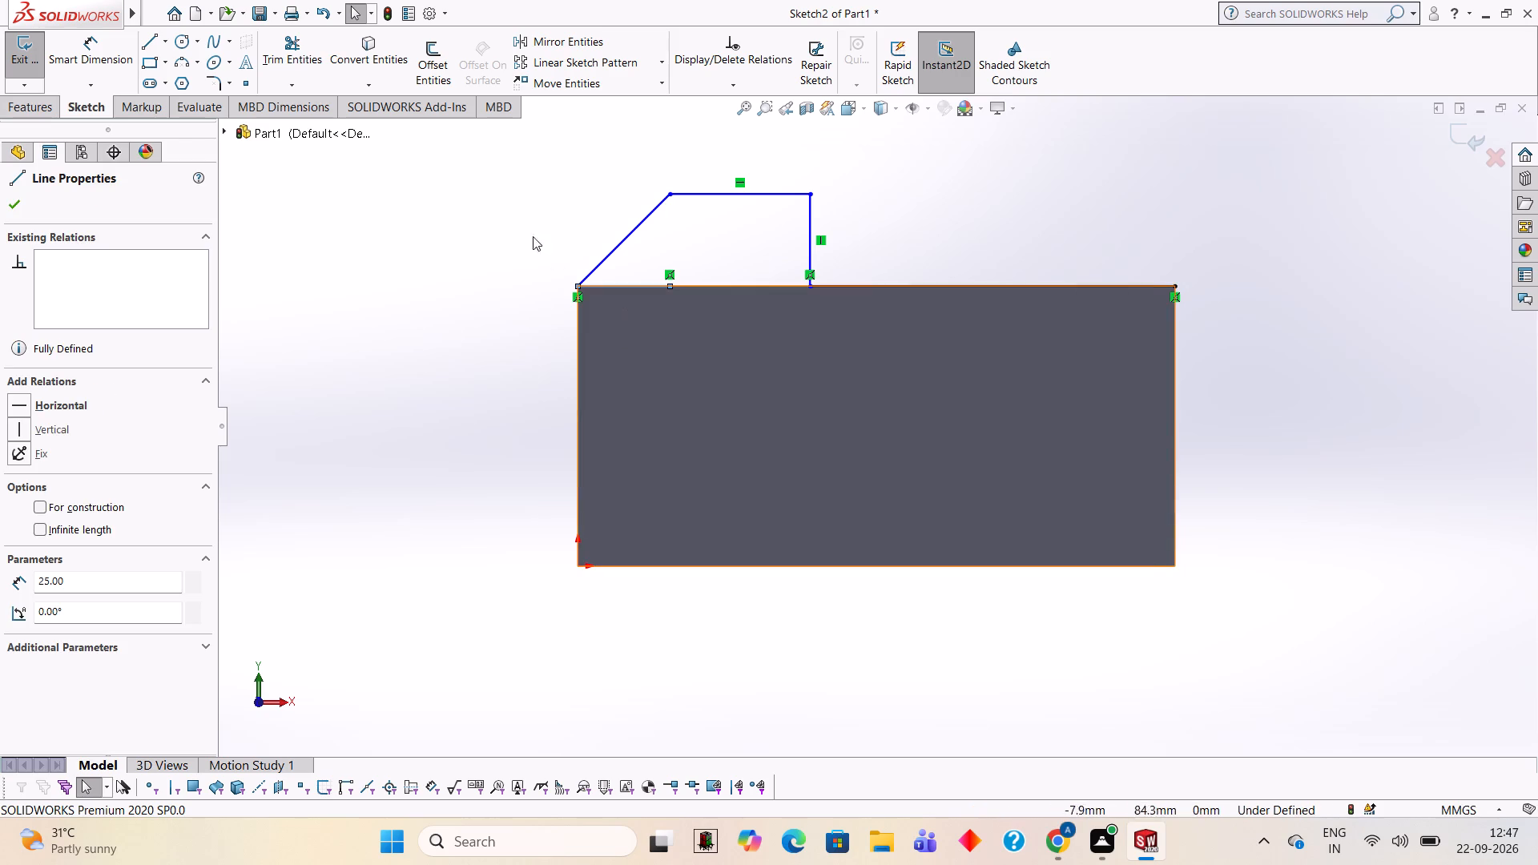
Close the profile's base with a 38 mm line along the block's top edge to the foot of the vertical line.
{"action": "left_click", "coordinate": [152, 48]}
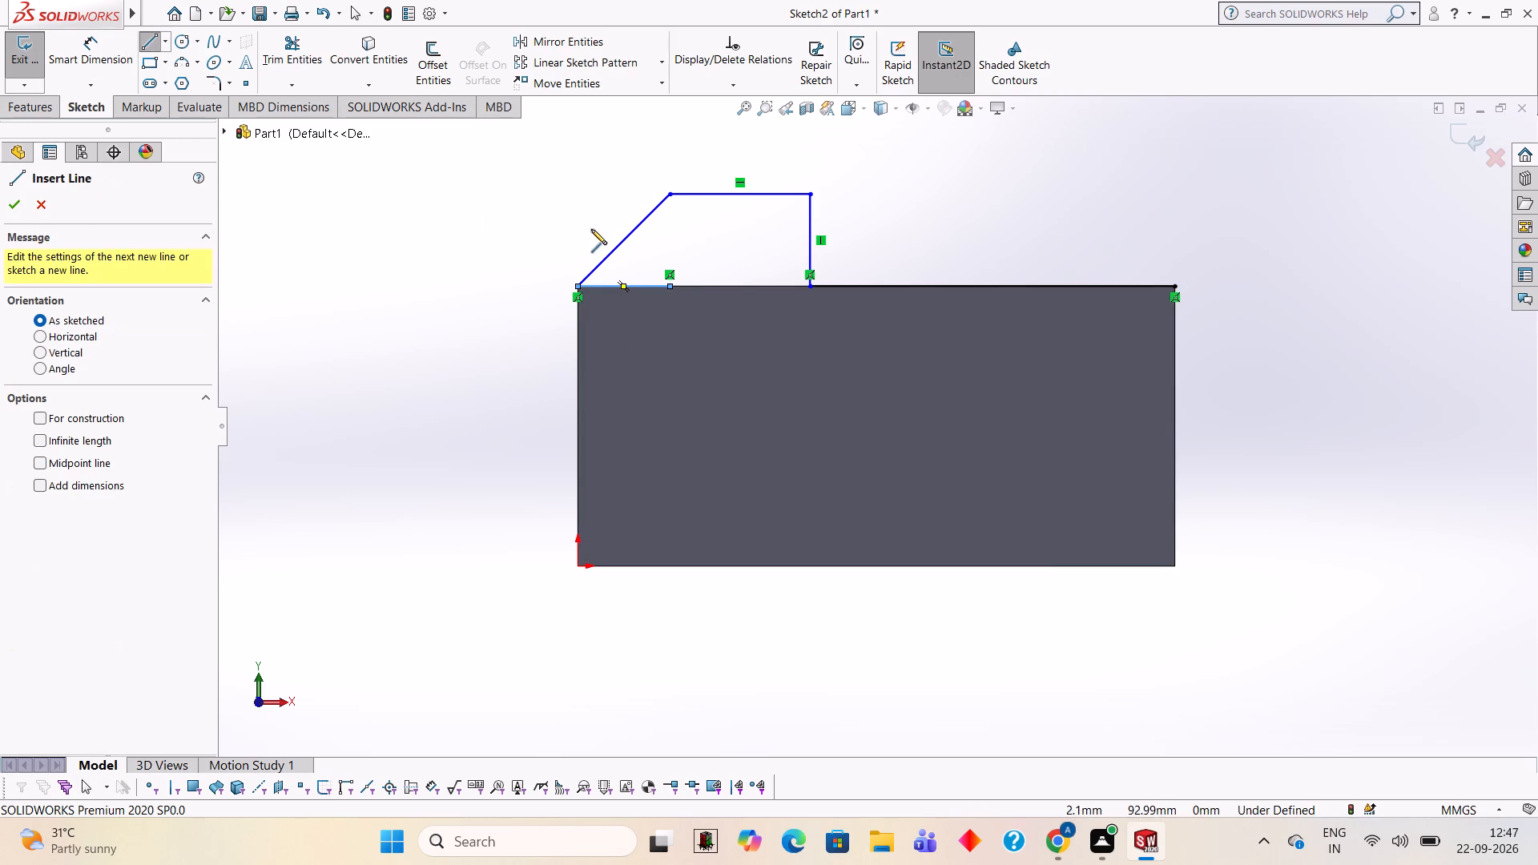
{"action": "left_click", "coordinate": [670, 284]}
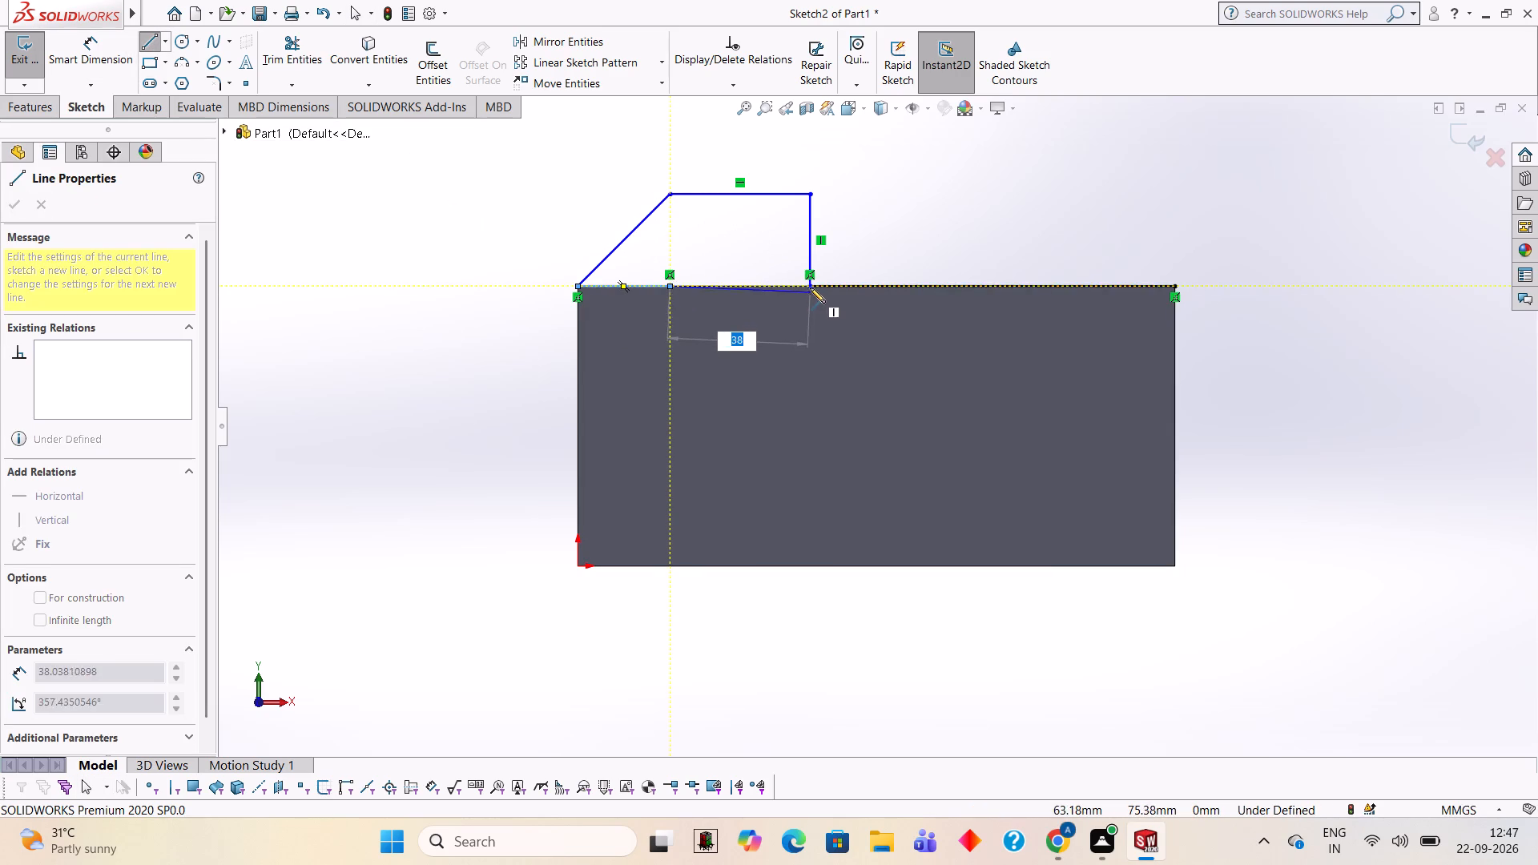
{"action": "left_click", "coordinate": [810, 287]}
{"action": "key", "text": "Escape"}
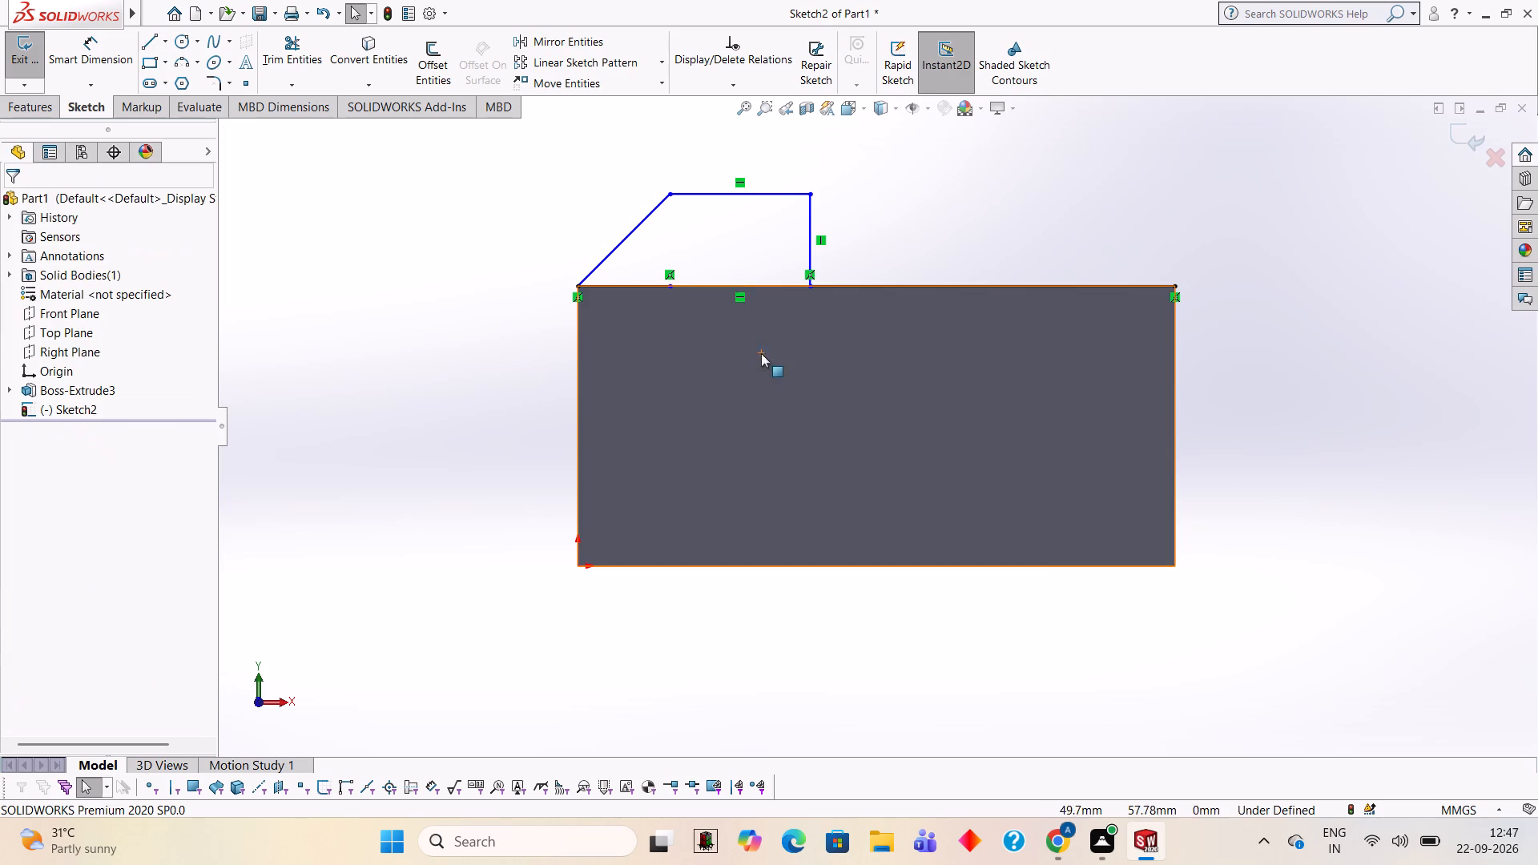
Delete the 99 mm sketch line on the block's top edge.
{"action": "left_click", "coordinate": [891, 287]}
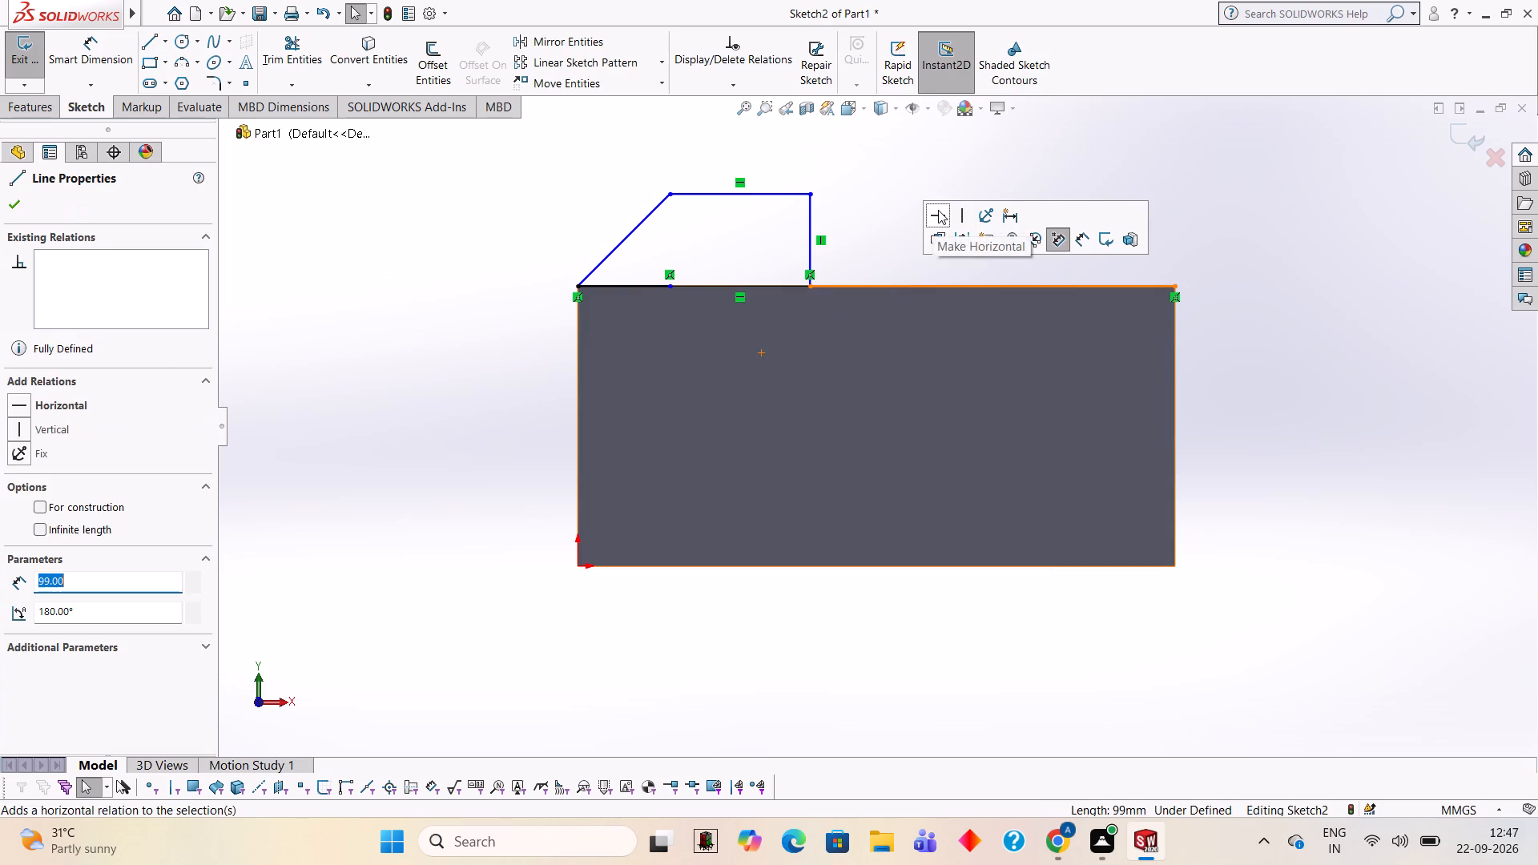
{"action": "key", "text": "Delete"}
Extrude the closed sloped profile to a blind depth of 25 mm, with the direction reversed back over the block.
{"action": "middle_click_drag", "start_coordinate": [949, 231], "coordinate": [876, 477]}
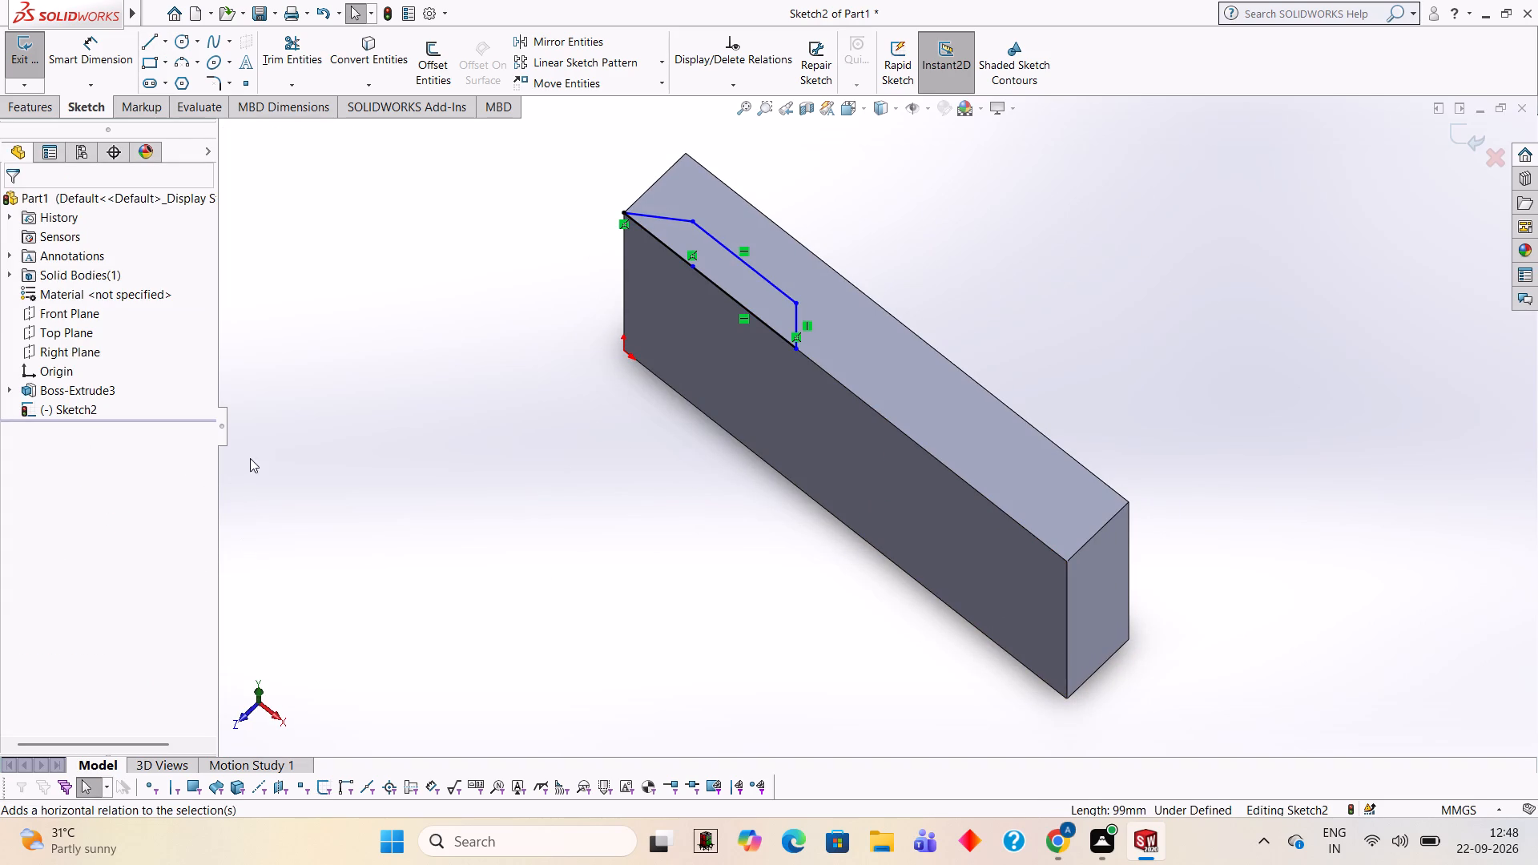
{"action": "left_click", "coordinate": [48, 103]}
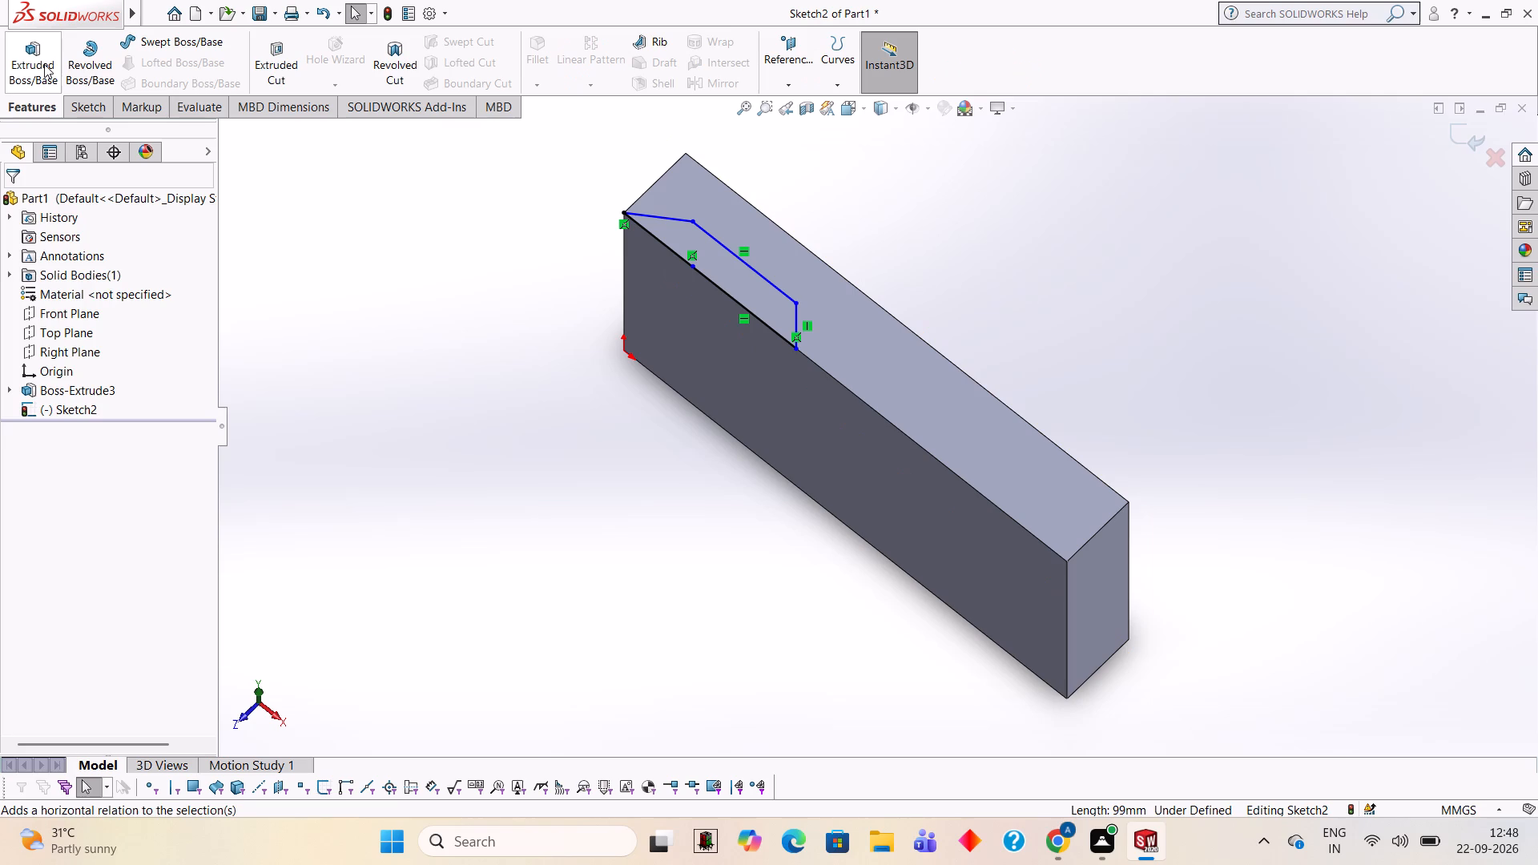
{"action": "left_click", "coordinate": [44, 64]}
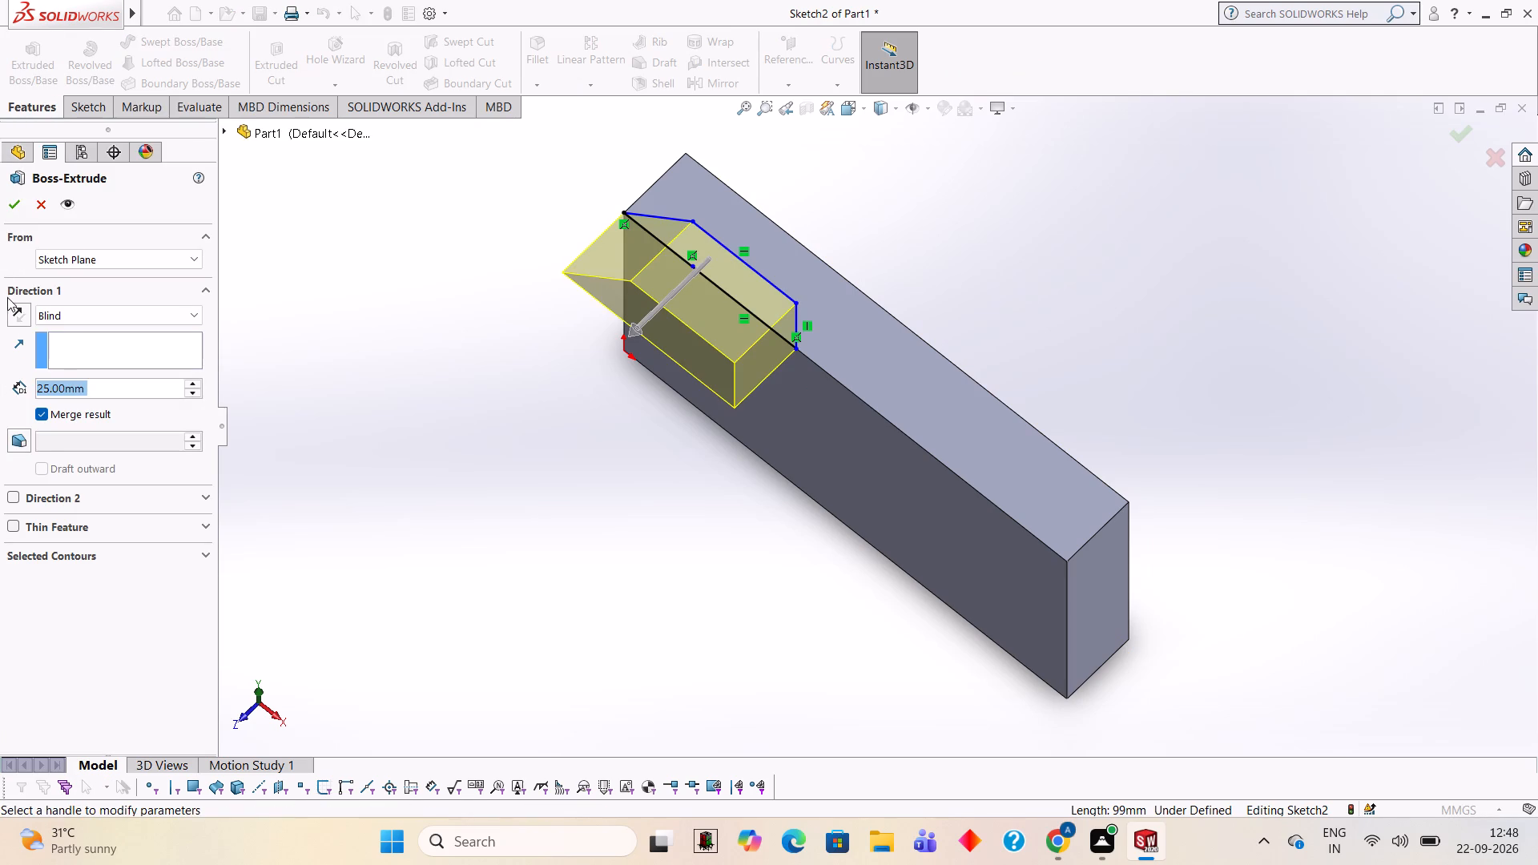
{"action": "left_click", "coordinate": [20, 306]}
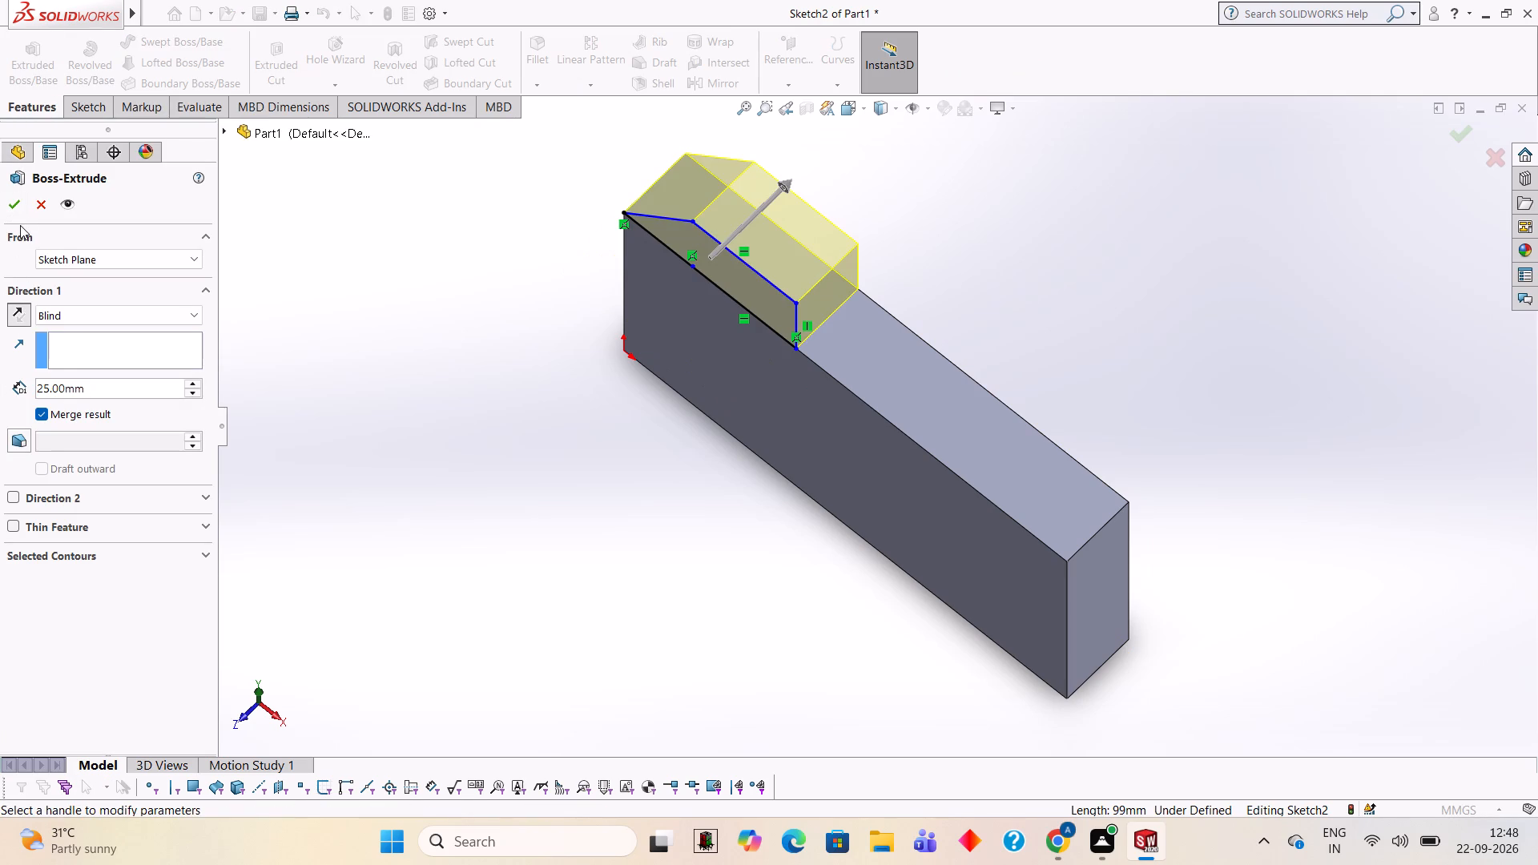
{"action": "left_click", "coordinate": [18, 213]}
{"action": "left_click", "coordinate": [332, 290]}
Start a new sketch on the large front face of the block and view it face-on.
{"action": "middle_click_drag", "start_coordinate": [356, 366], "coordinate": [433, 395]}
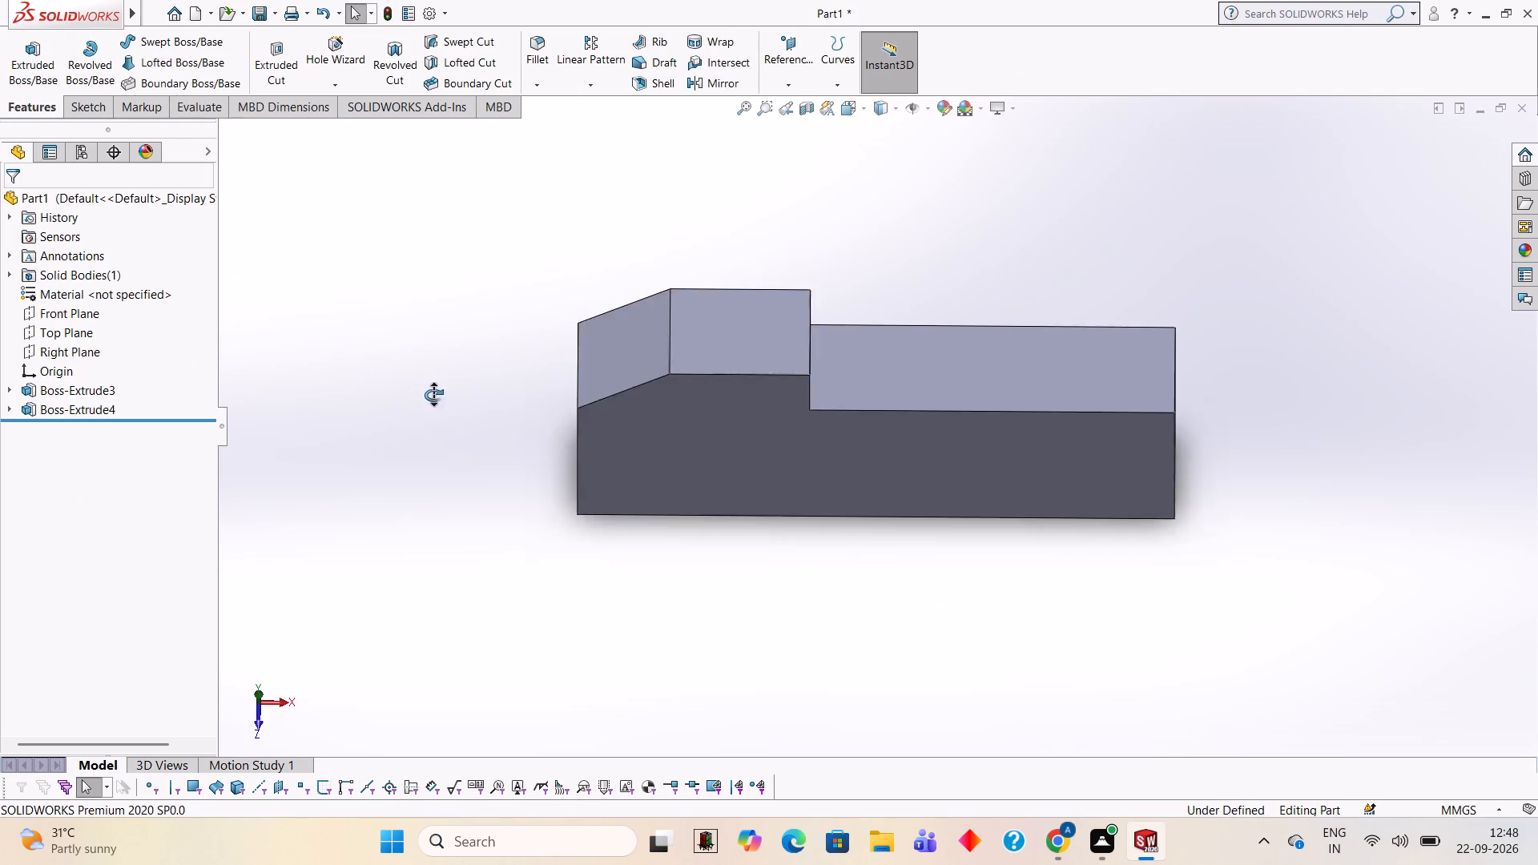
{"action": "middle_click_drag", "start_coordinate": [433, 395], "coordinate": [432, 284]}
{"action": "middle_click_drag", "start_coordinate": [449, 446], "coordinate": [429, 433]}
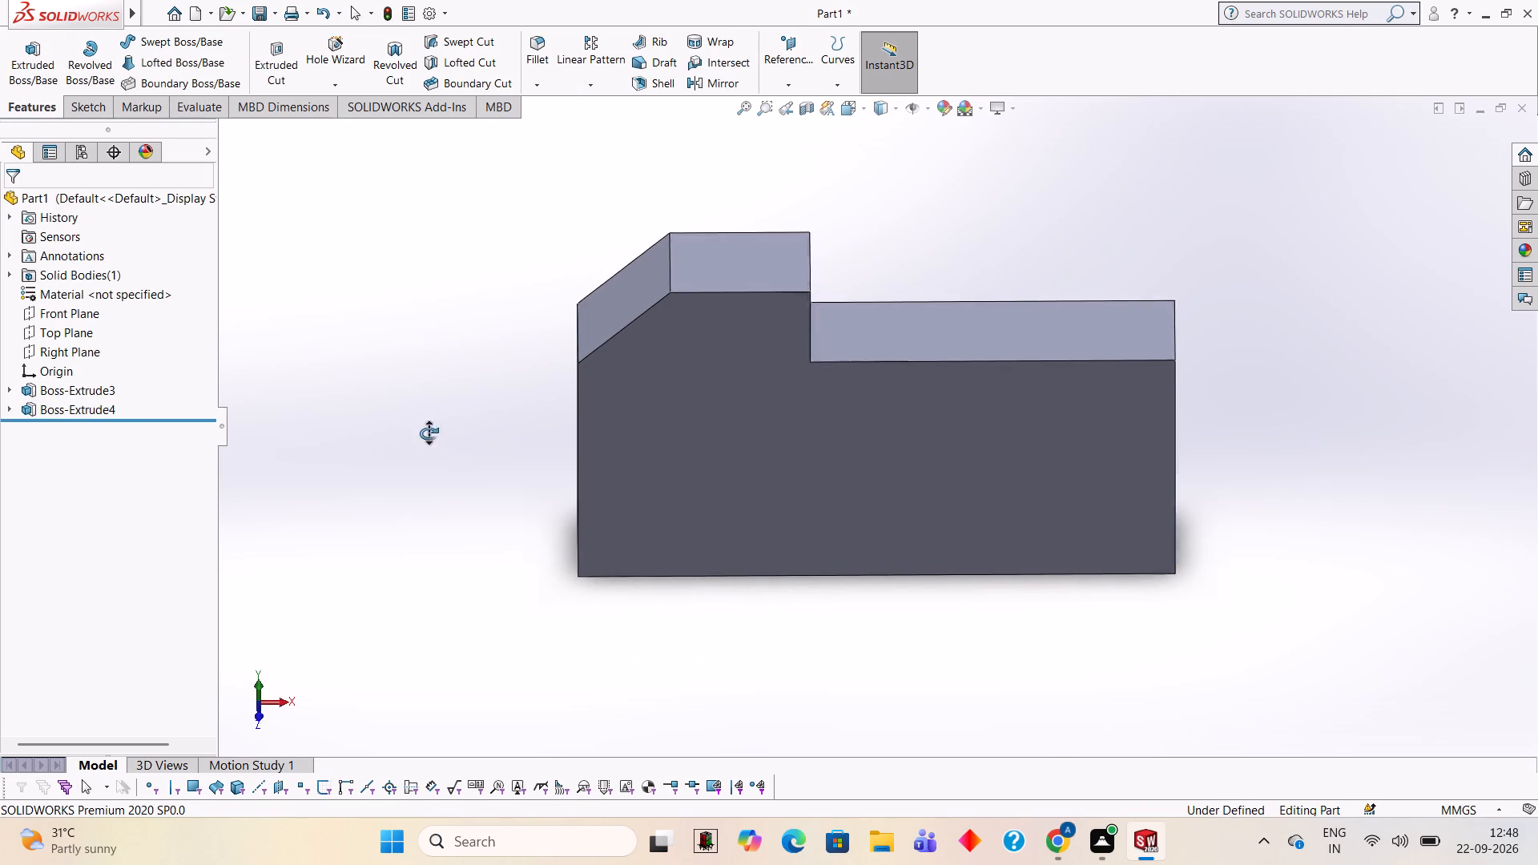
{"action": "middle_click_drag", "start_coordinate": [429, 433], "coordinate": [461, 355]}
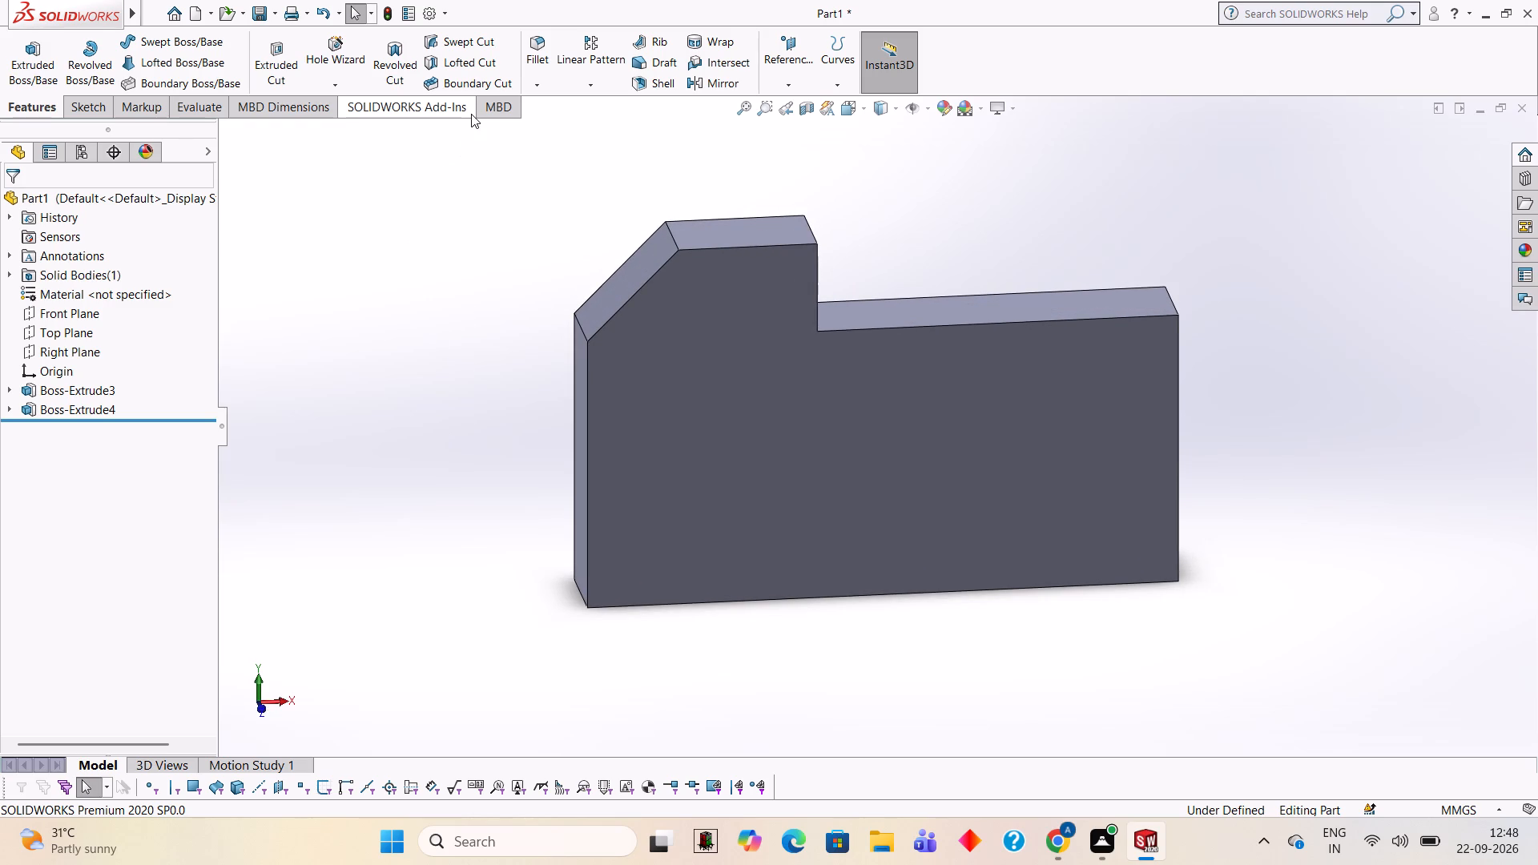
{"action": "middle_click_drag", "start_coordinate": [1000, 238], "coordinate": [967, 311]}
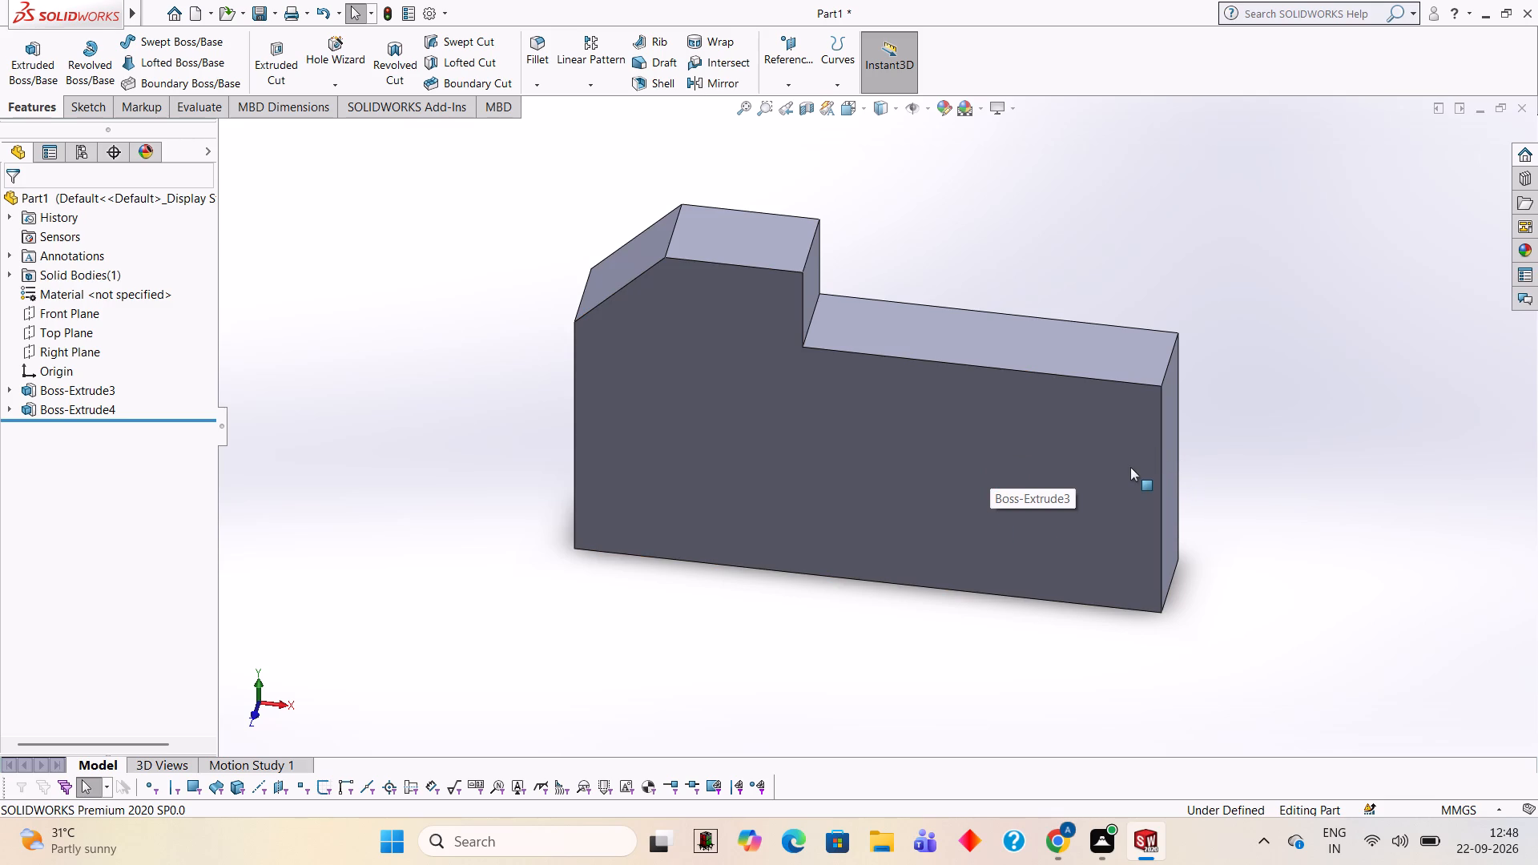
{"action": "scroll", "coordinate": [1012, 565], "scroll_direction": "down", "scroll_amount": 1}
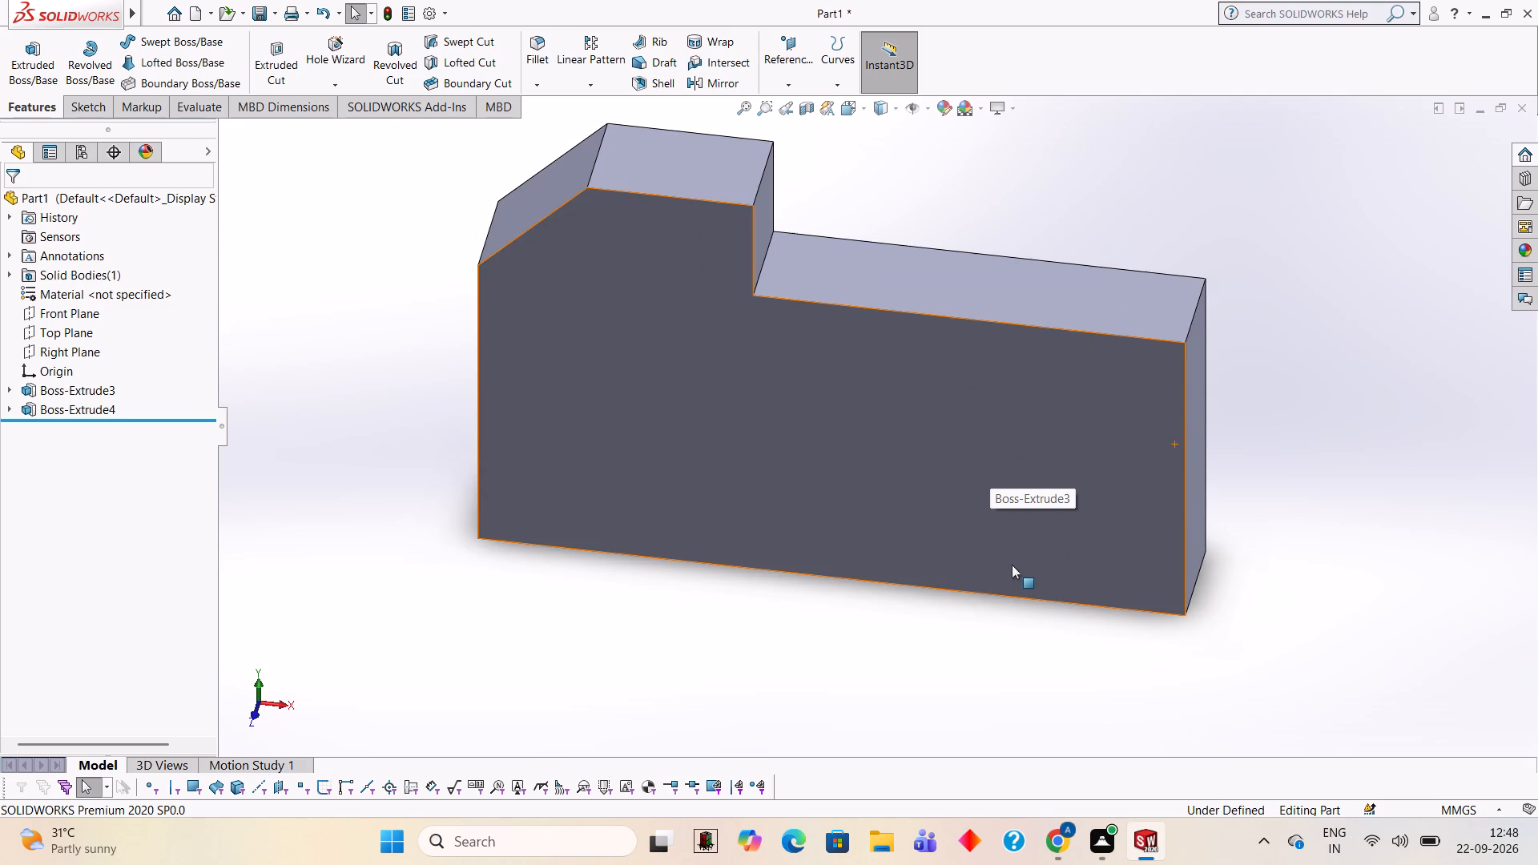
{"action": "middle_click_drag", "start_coordinate": [956, 642], "coordinate": [974, 557]}
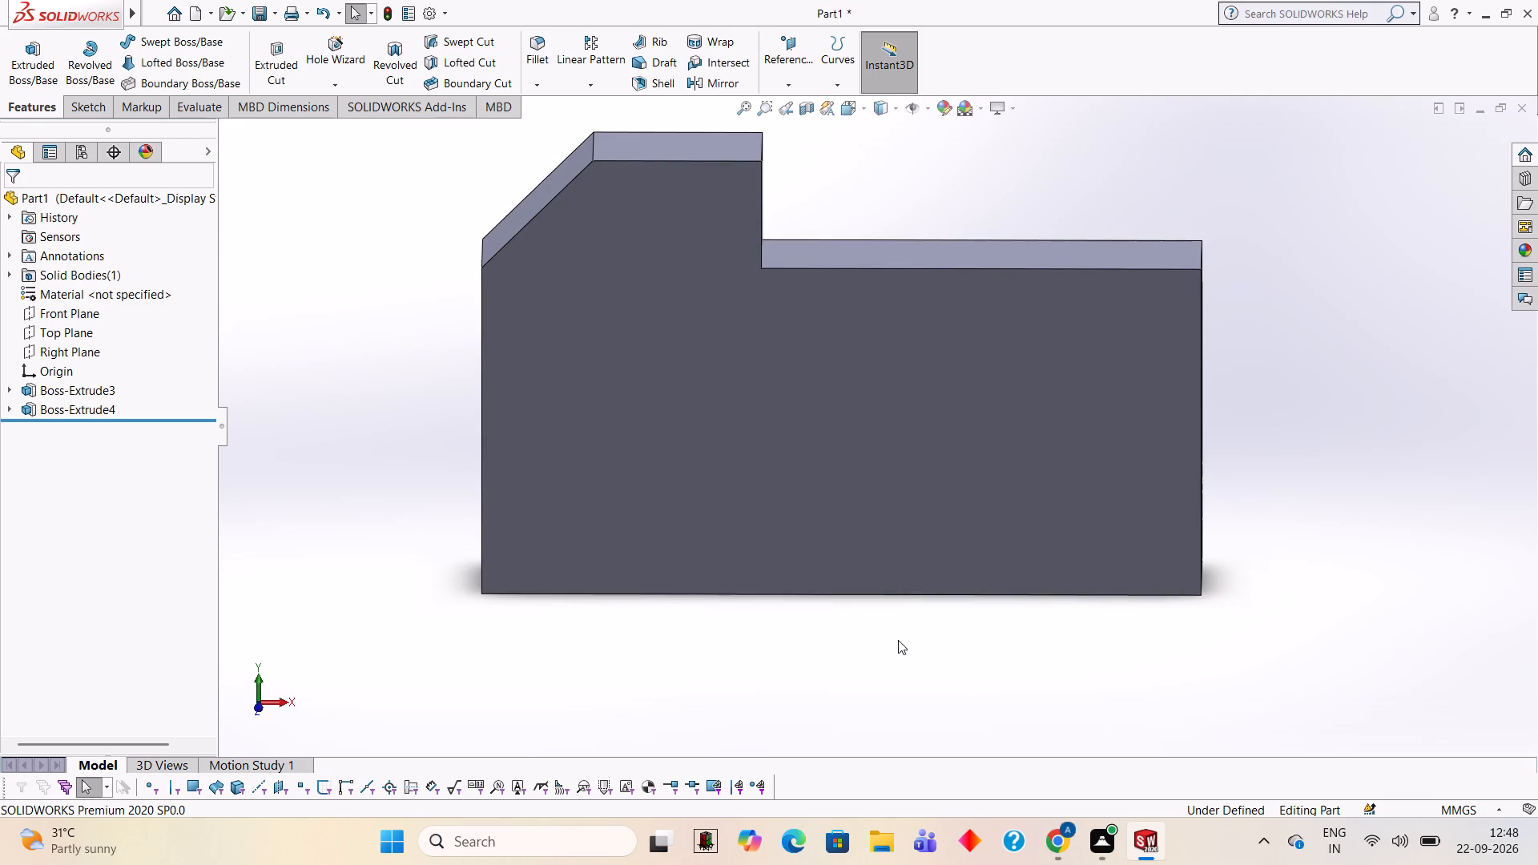
{"action": "left_click", "coordinate": [821, 444]}
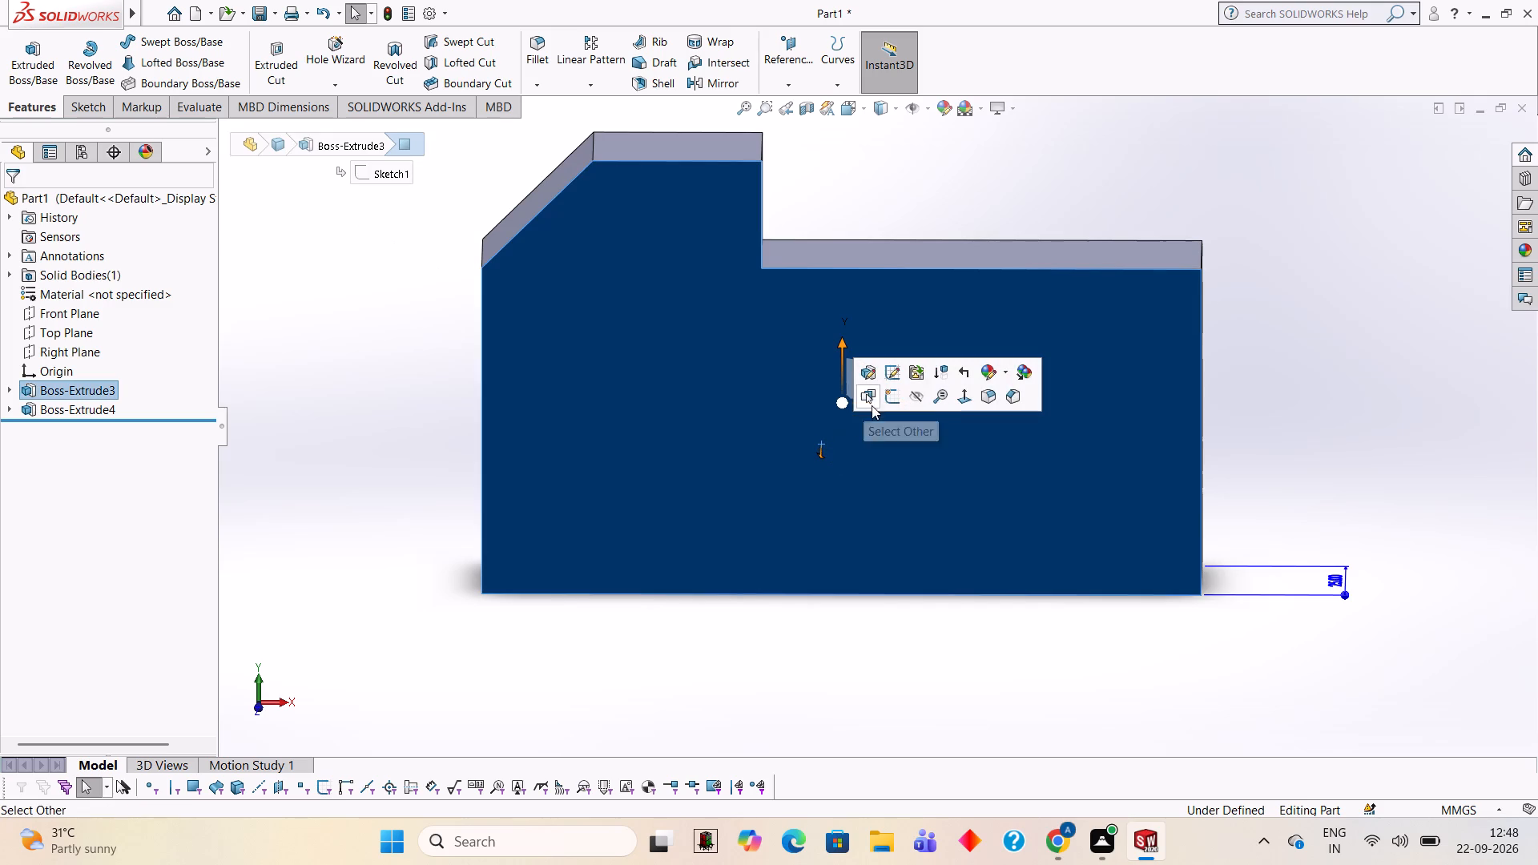
{"action": "left_click", "coordinate": [885, 396]}
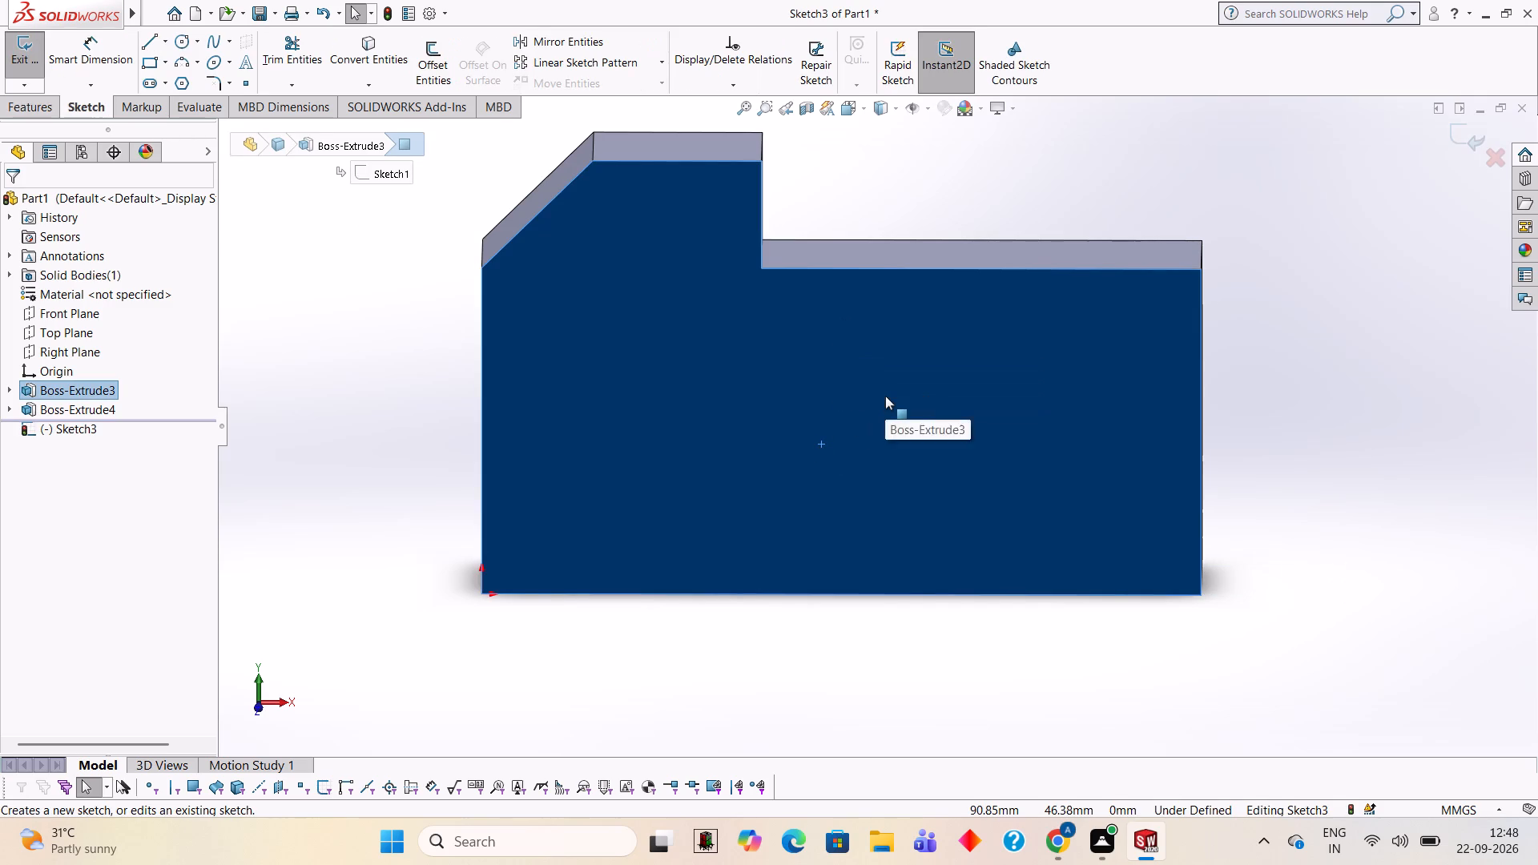
{"action": "key", "text": "ctrl+8"}
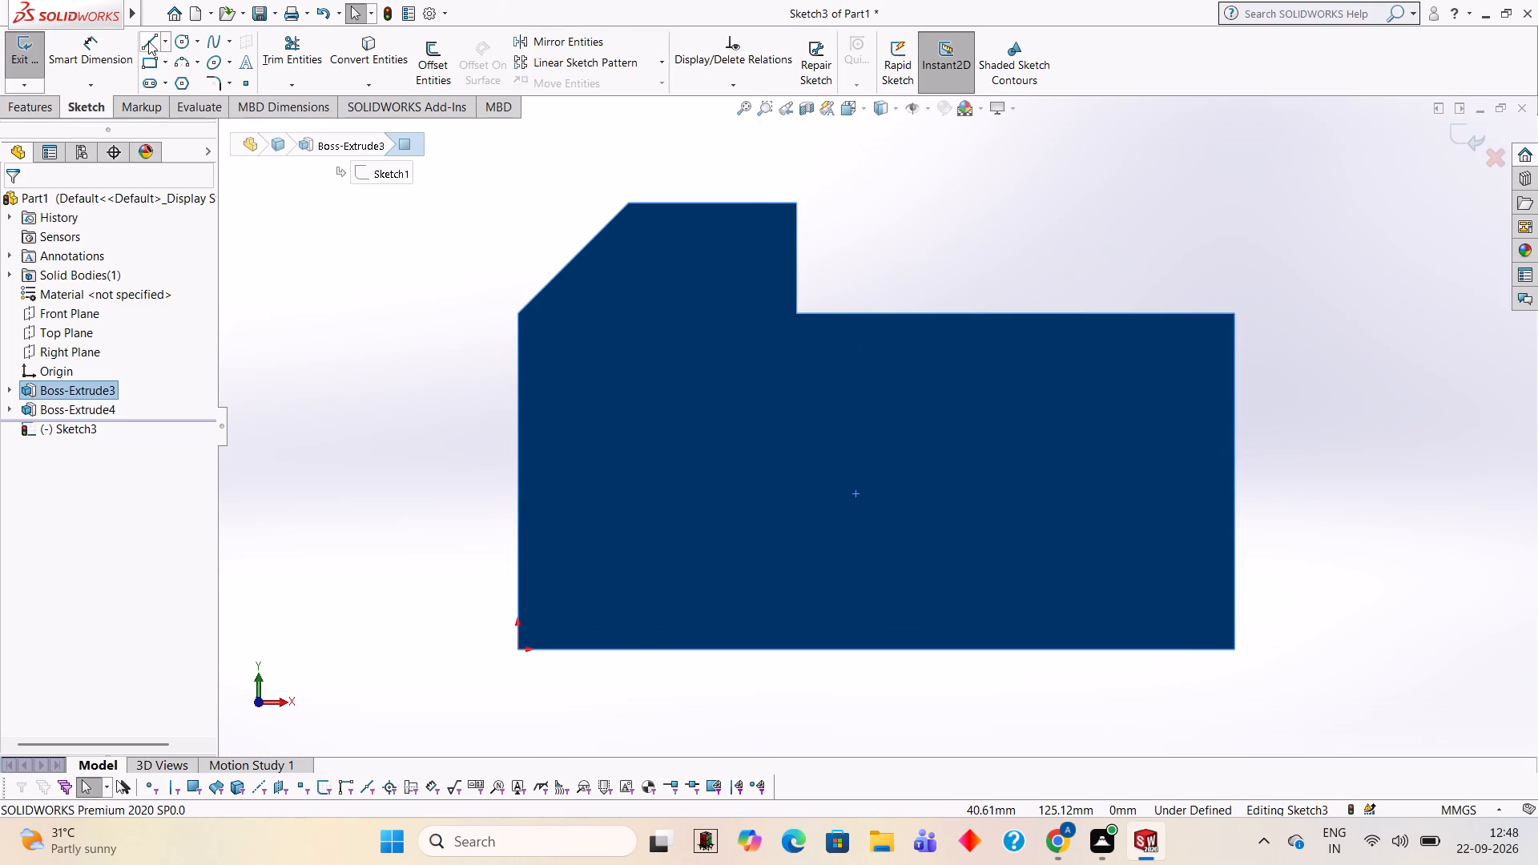
Sketch a 96 mm line along the bottom edge from the origin, and from its end a closed rectangle 36 mm wide and 76 mm high.
{"action": "left_click", "coordinate": [159, 42]}
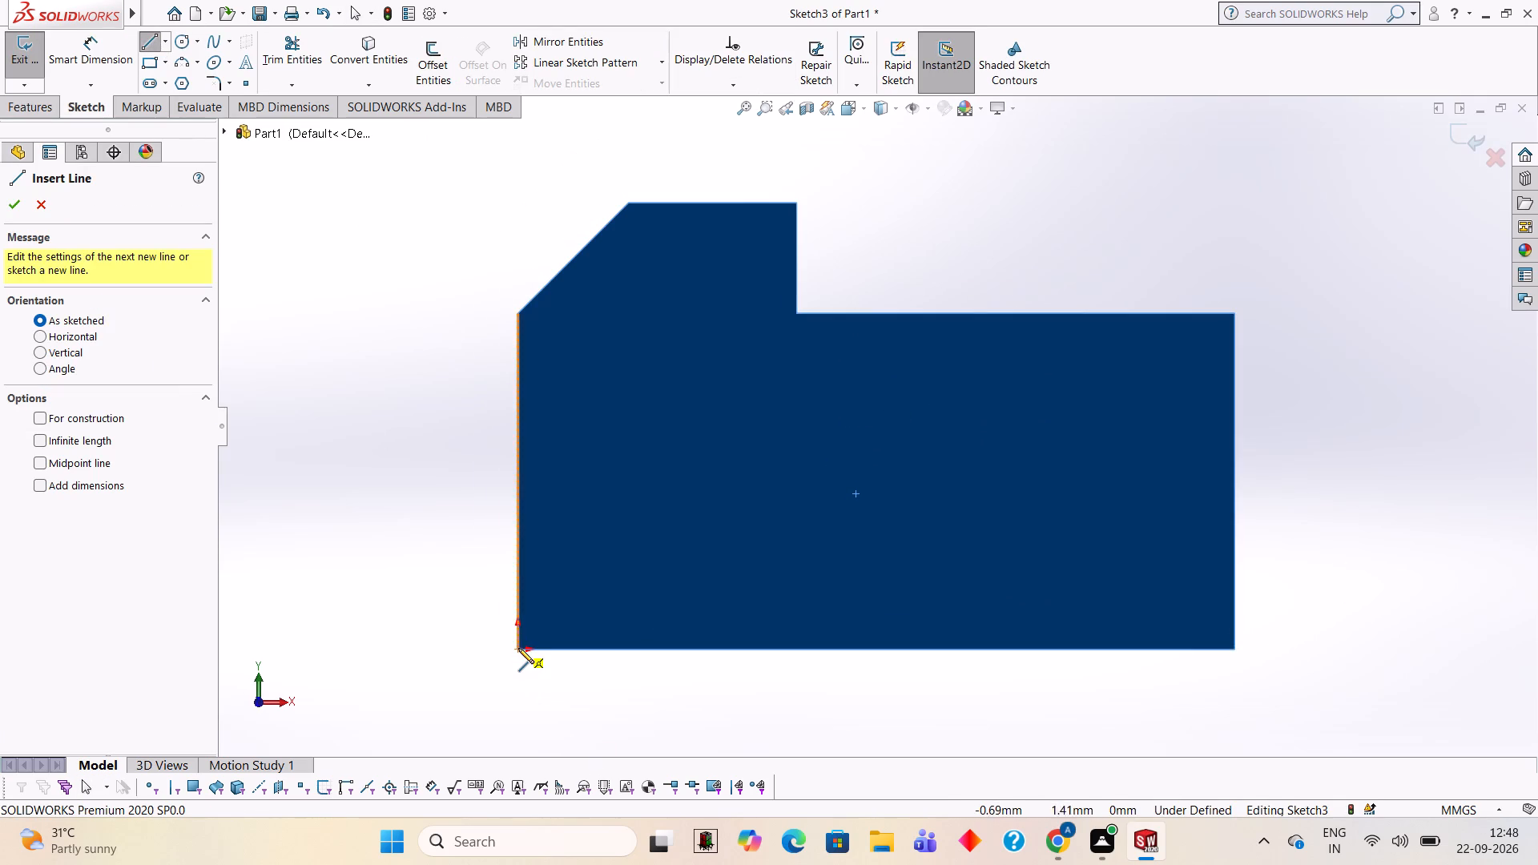
{"action": "left_click", "coordinate": [518, 650]}
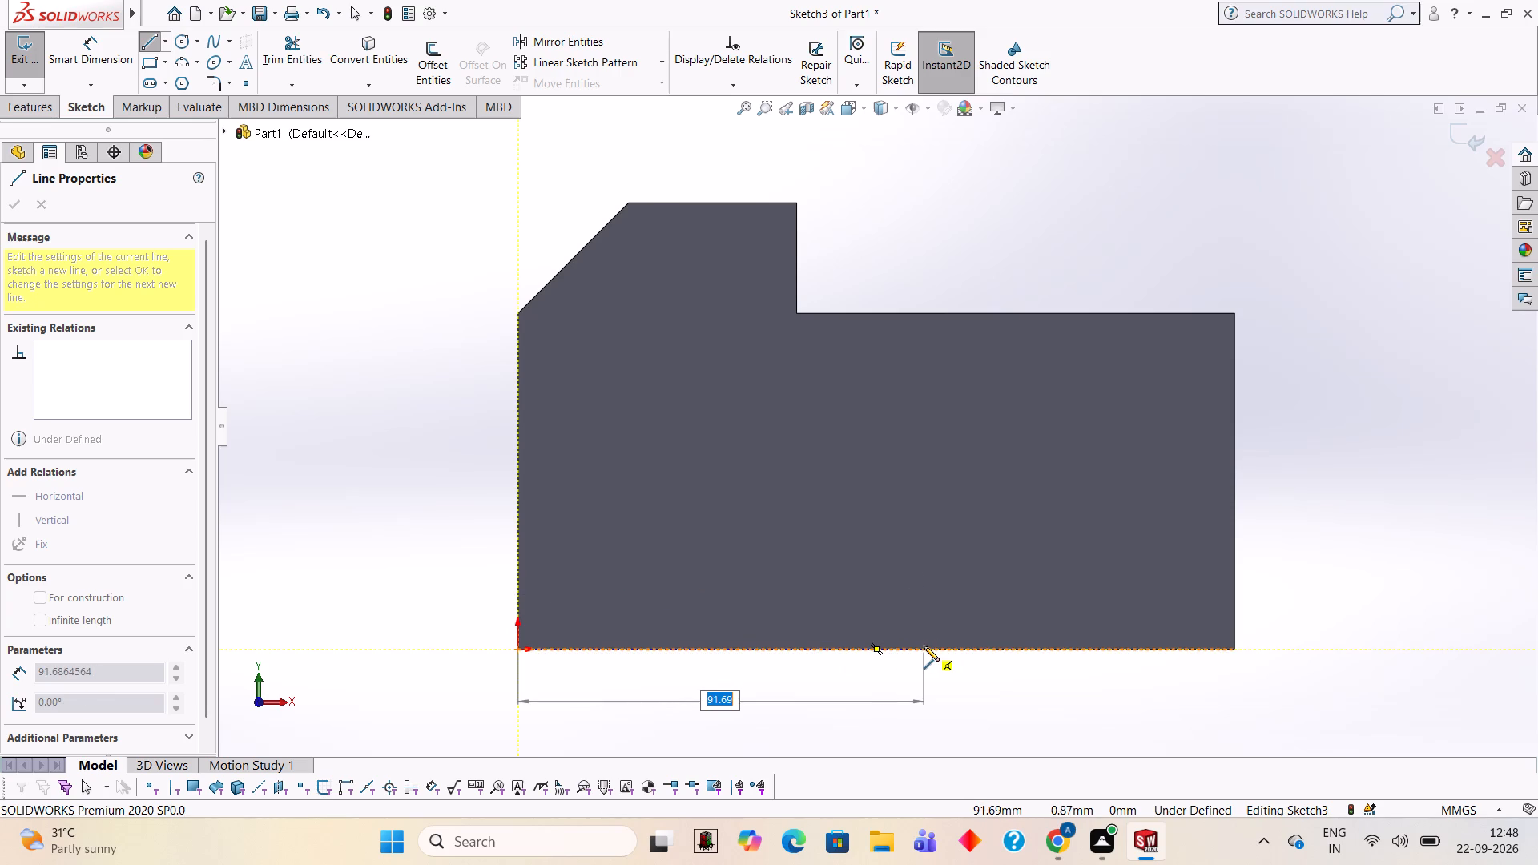
{"action": "type", "text": "96"}
{"action": "key", "text": "Return"}
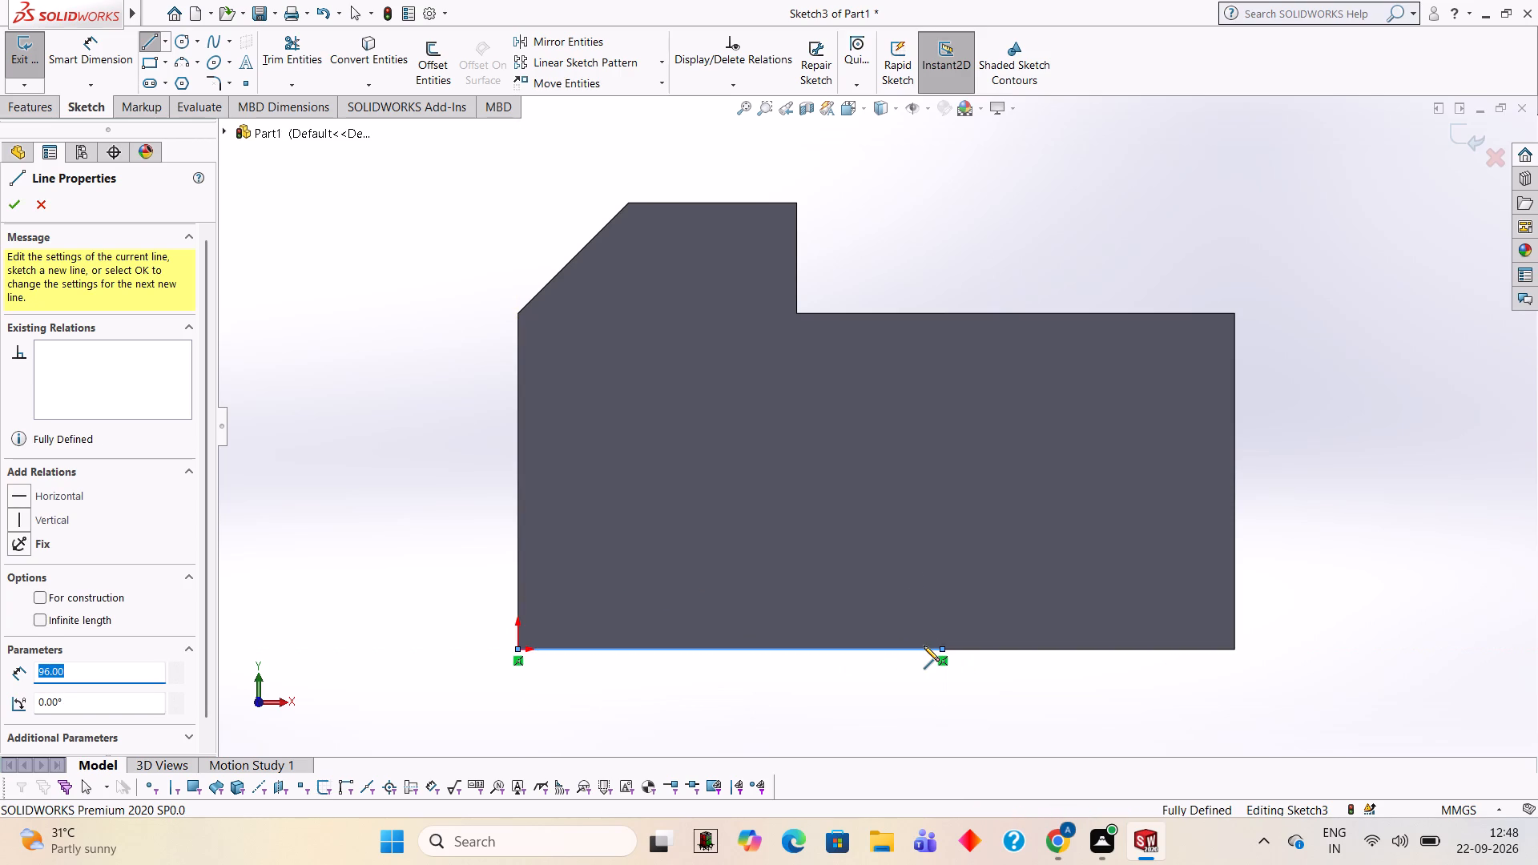
{"action": "left_click", "coordinate": [941, 312]}
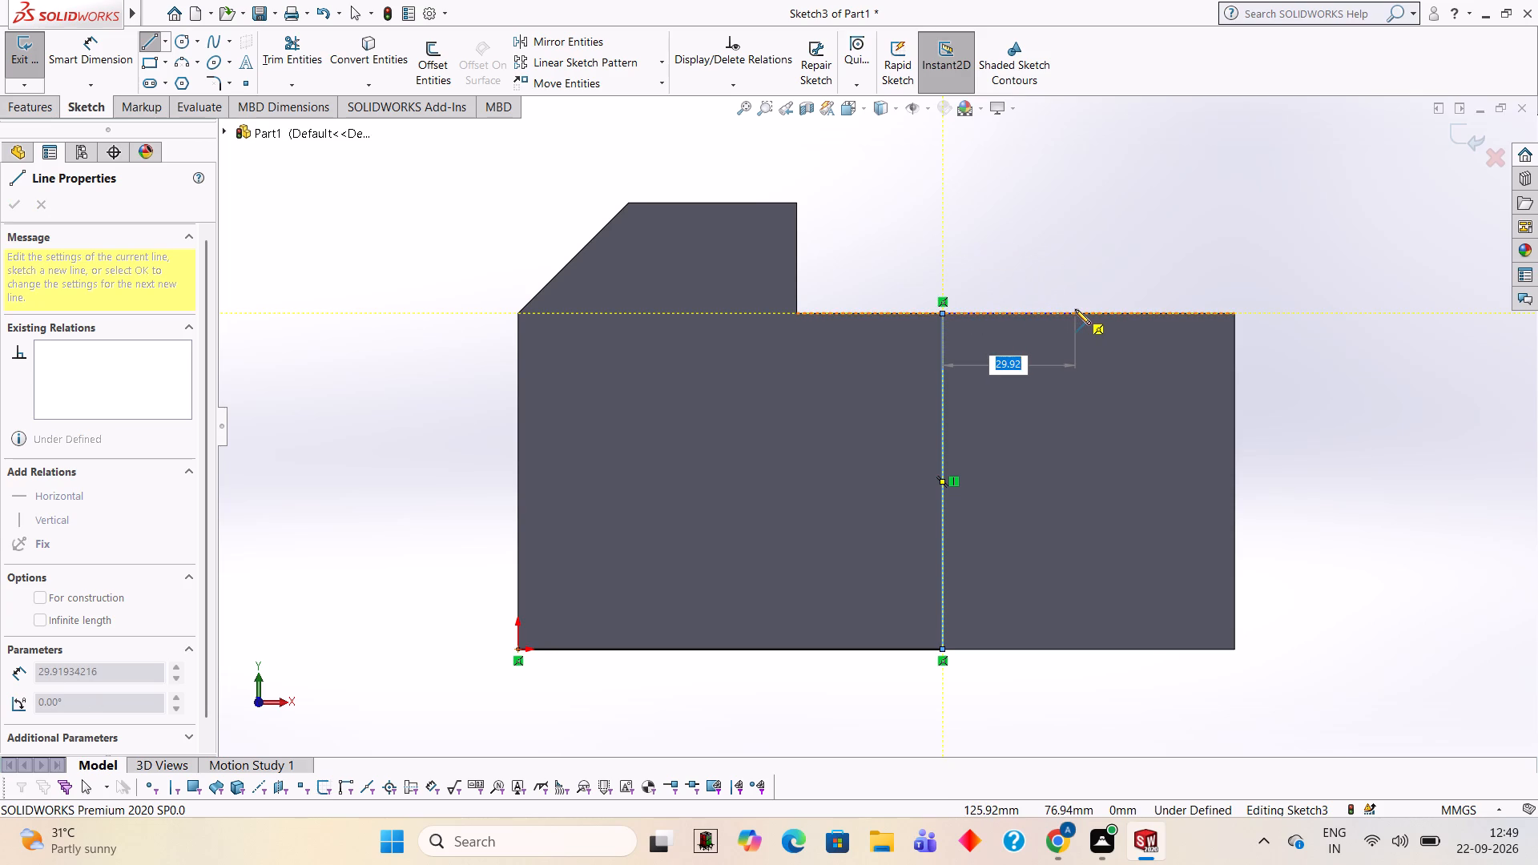
{"action": "type", "text": "36"}
{"action": "key", "text": "Return"}
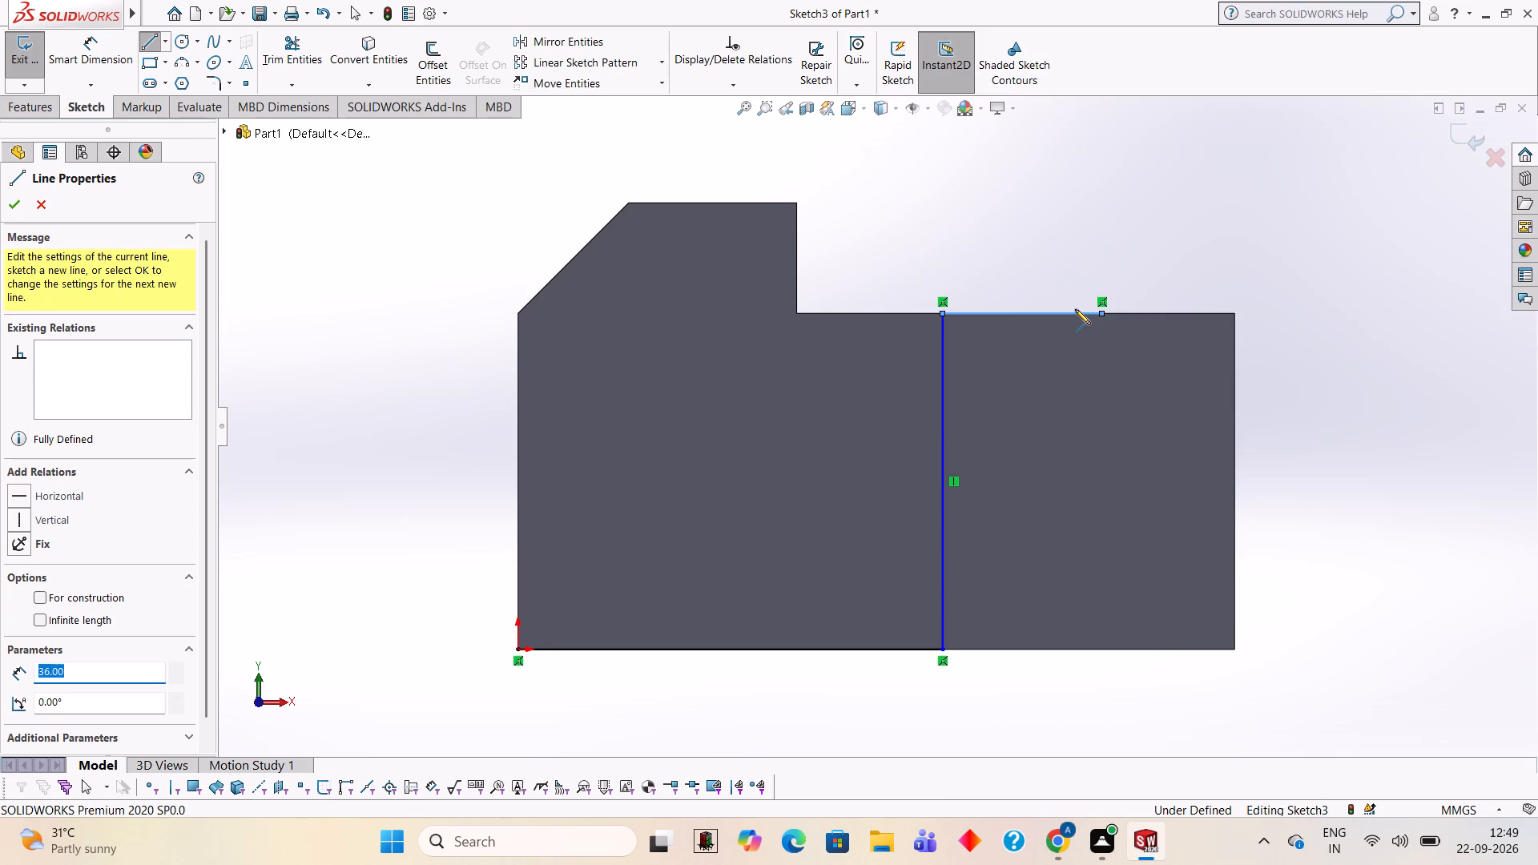
{"action": "left_click", "coordinate": [1102, 648]}
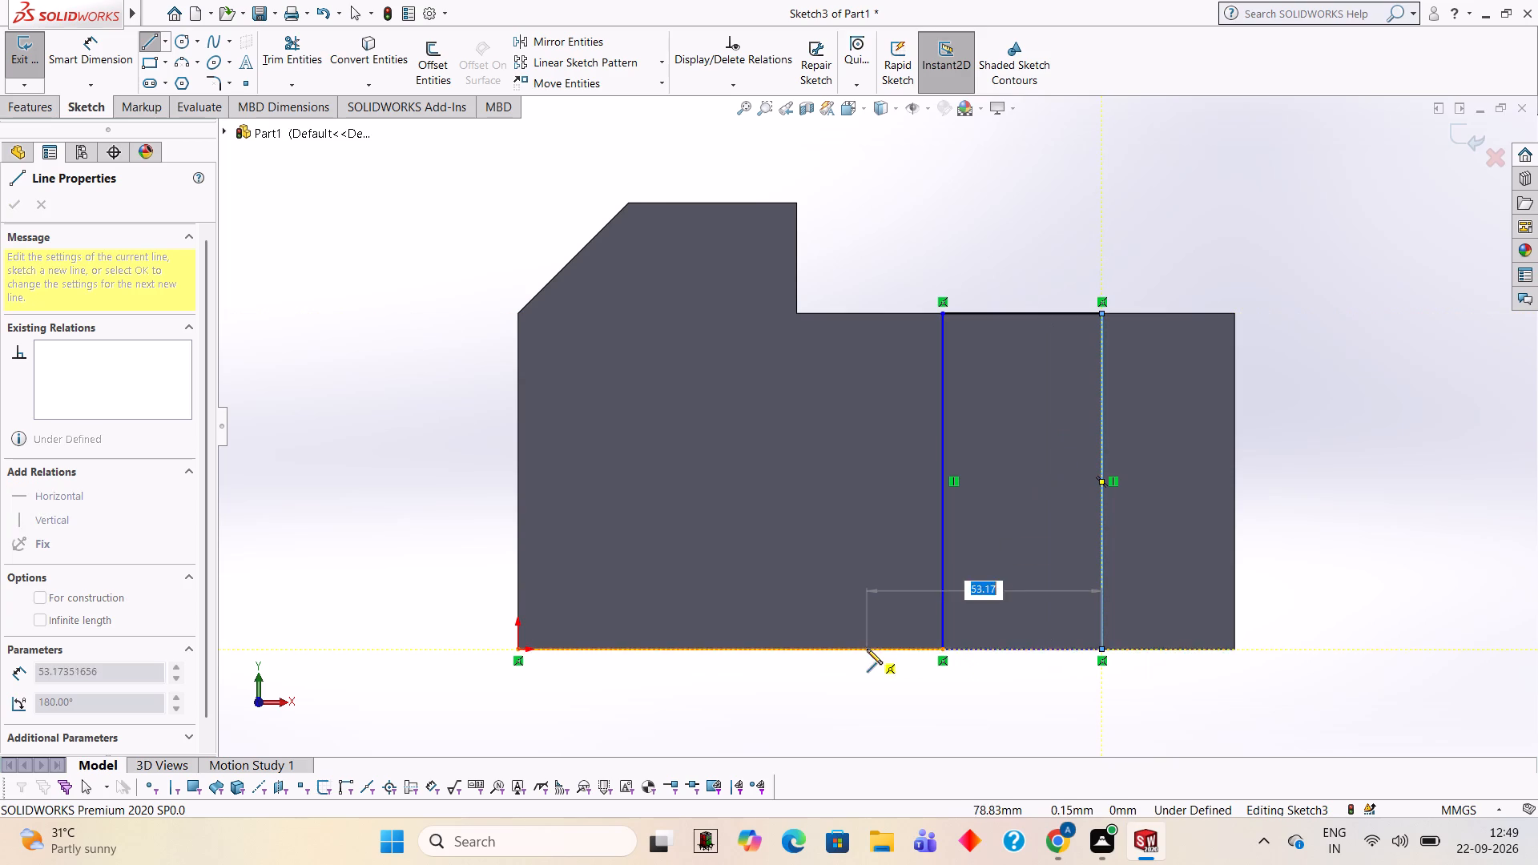
{"action": "left_click", "coordinate": [942, 646]}
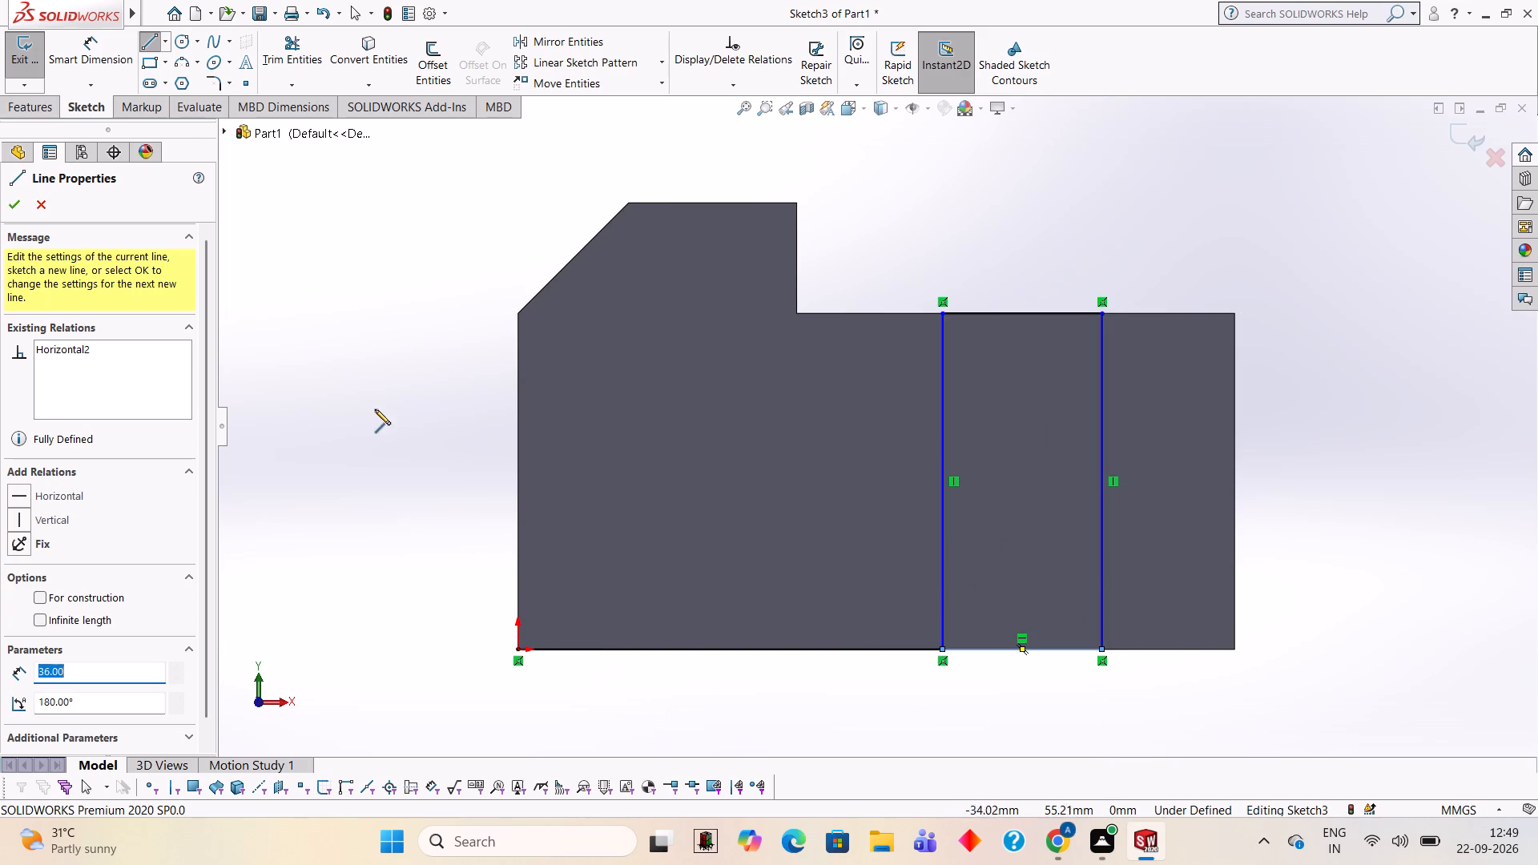
{"action": "key", "text": "Escape"}
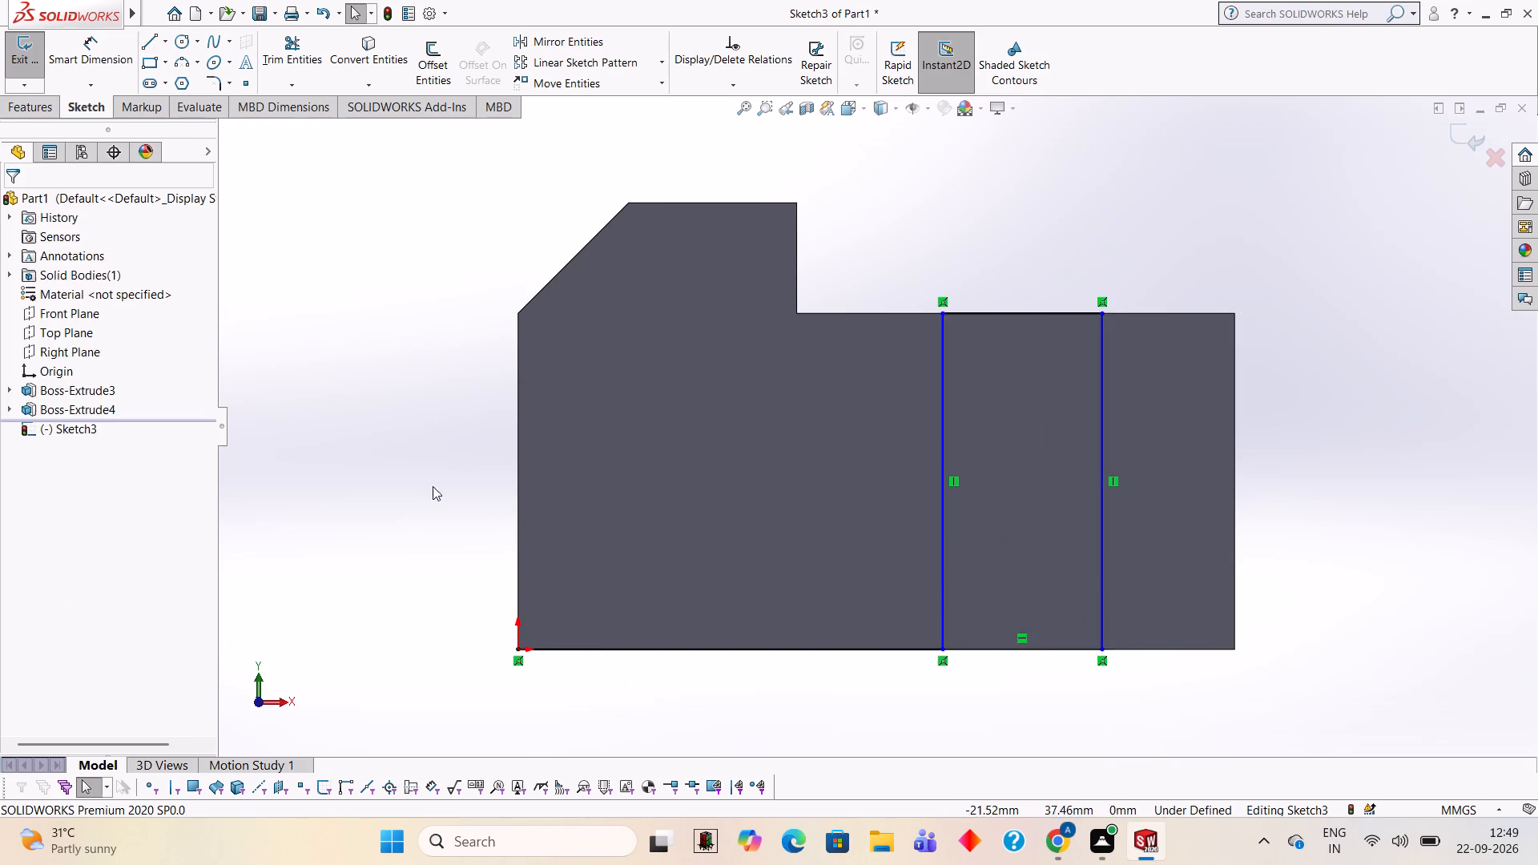
Delete the 96 mm sketch line along the block's bottom edge.
{"action": "left_click", "coordinate": [719, 650]}
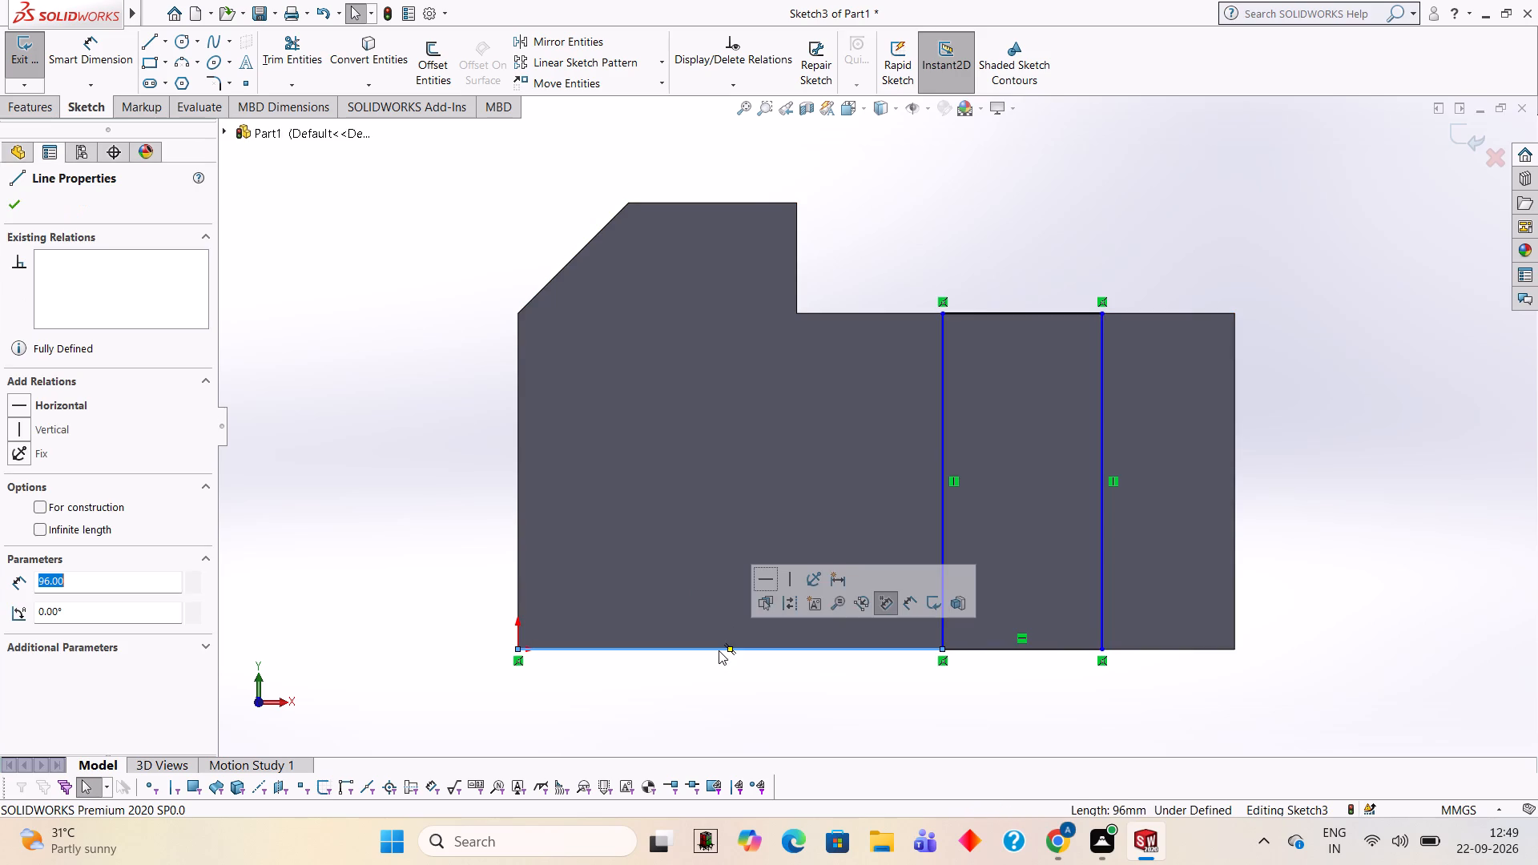
{"action": "key", "text": "Delete"}
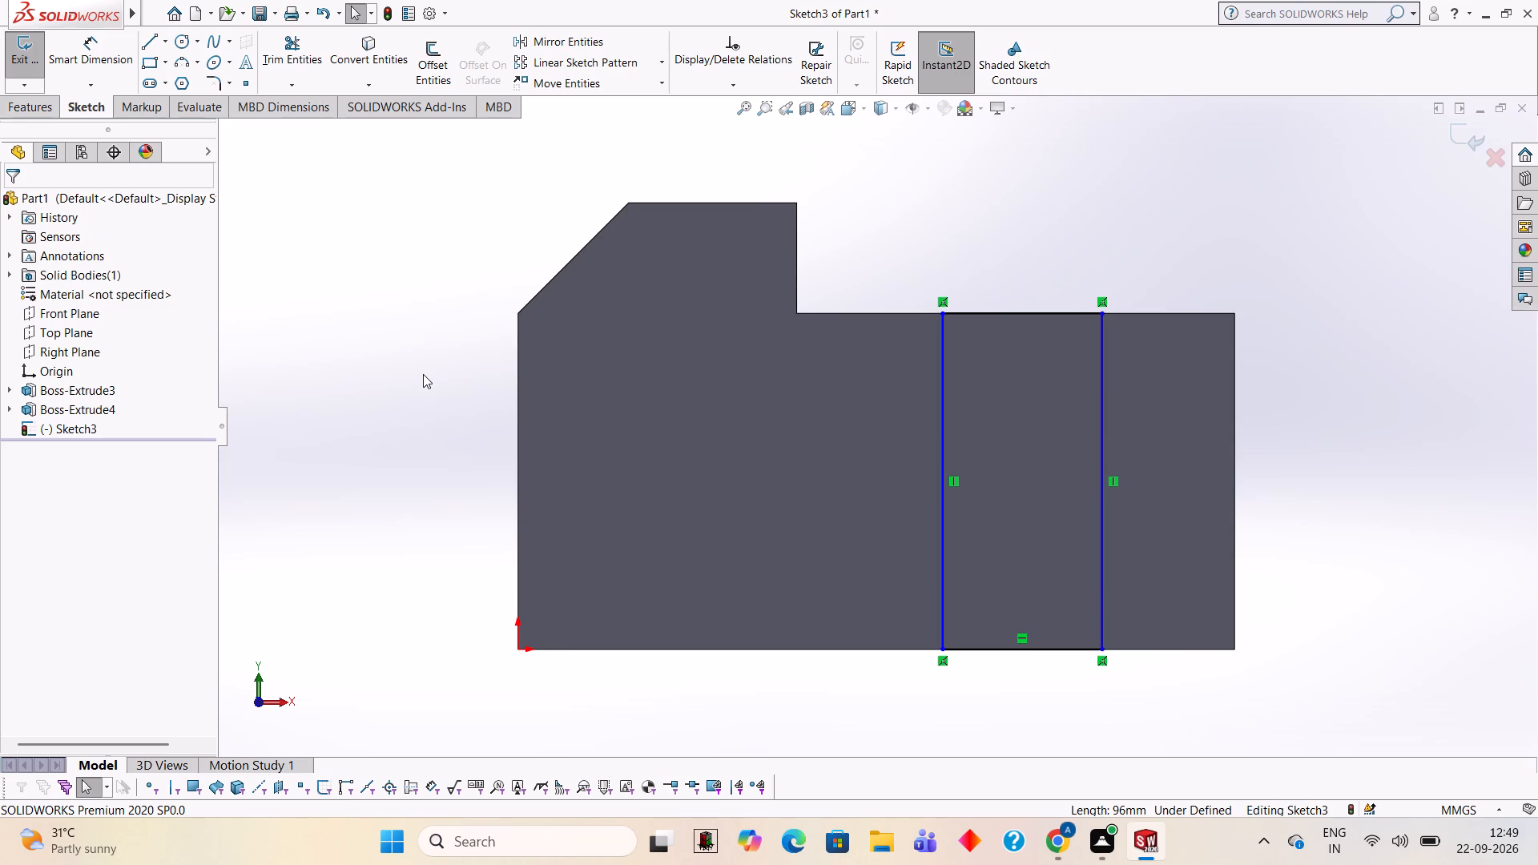
Extrude the 36 mm wide rectangle outward from the front face to a blind depth of 9 mm, working out 34-25 in Calculator.
{"action": "middle_click_drag", "start_coordinate": [1079, 234], "coordinate": [1077, 269]}
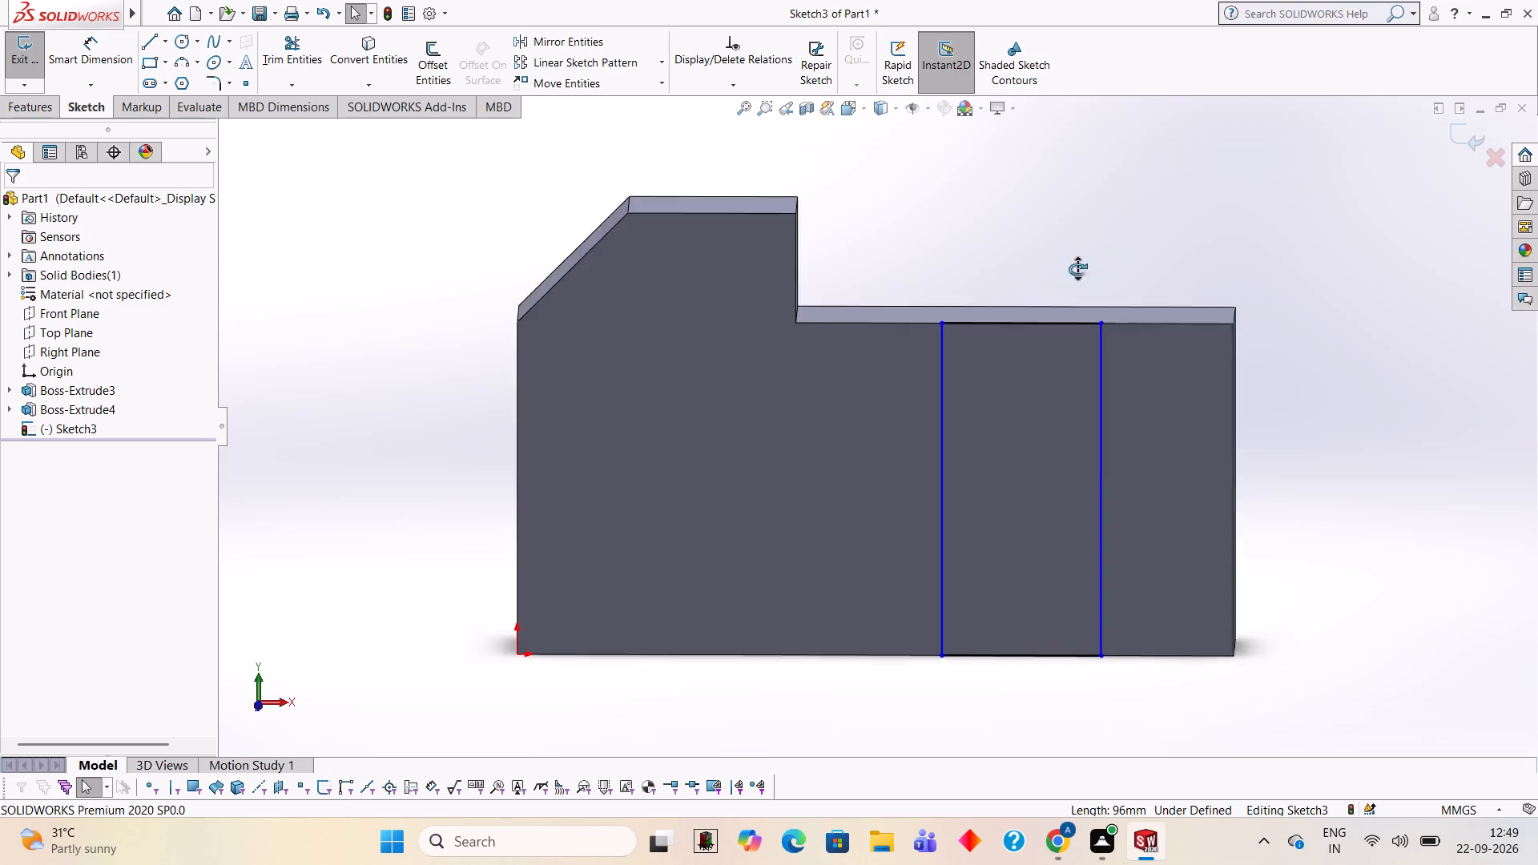
{"action": "middle_click_drag", "start_coordinate": [1077, 269], "coordinate": [1003, 370]}
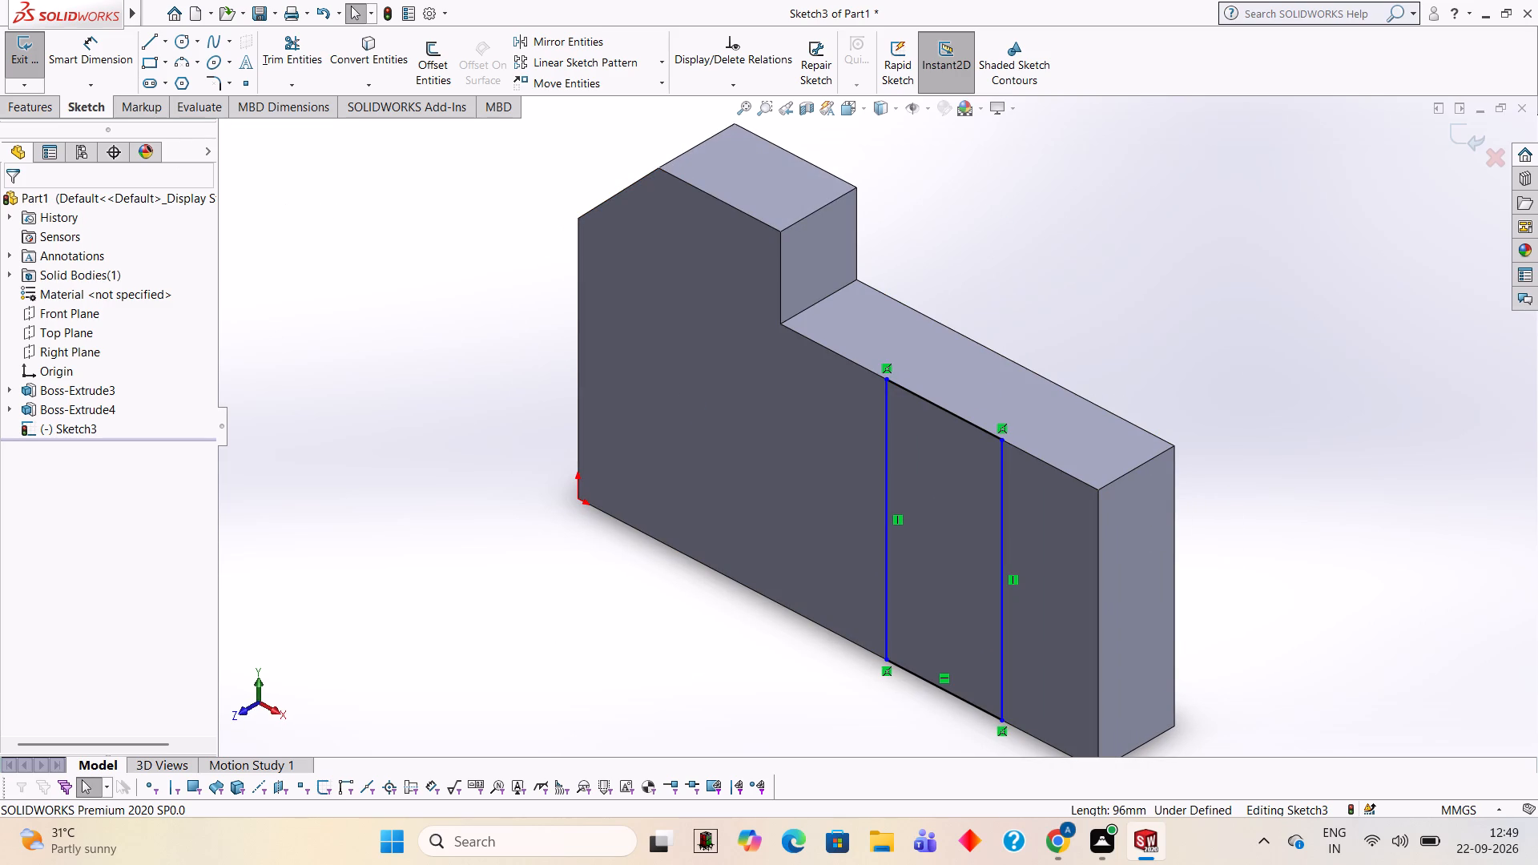
{"action": "left_click", "coordinate": [40, 114]}
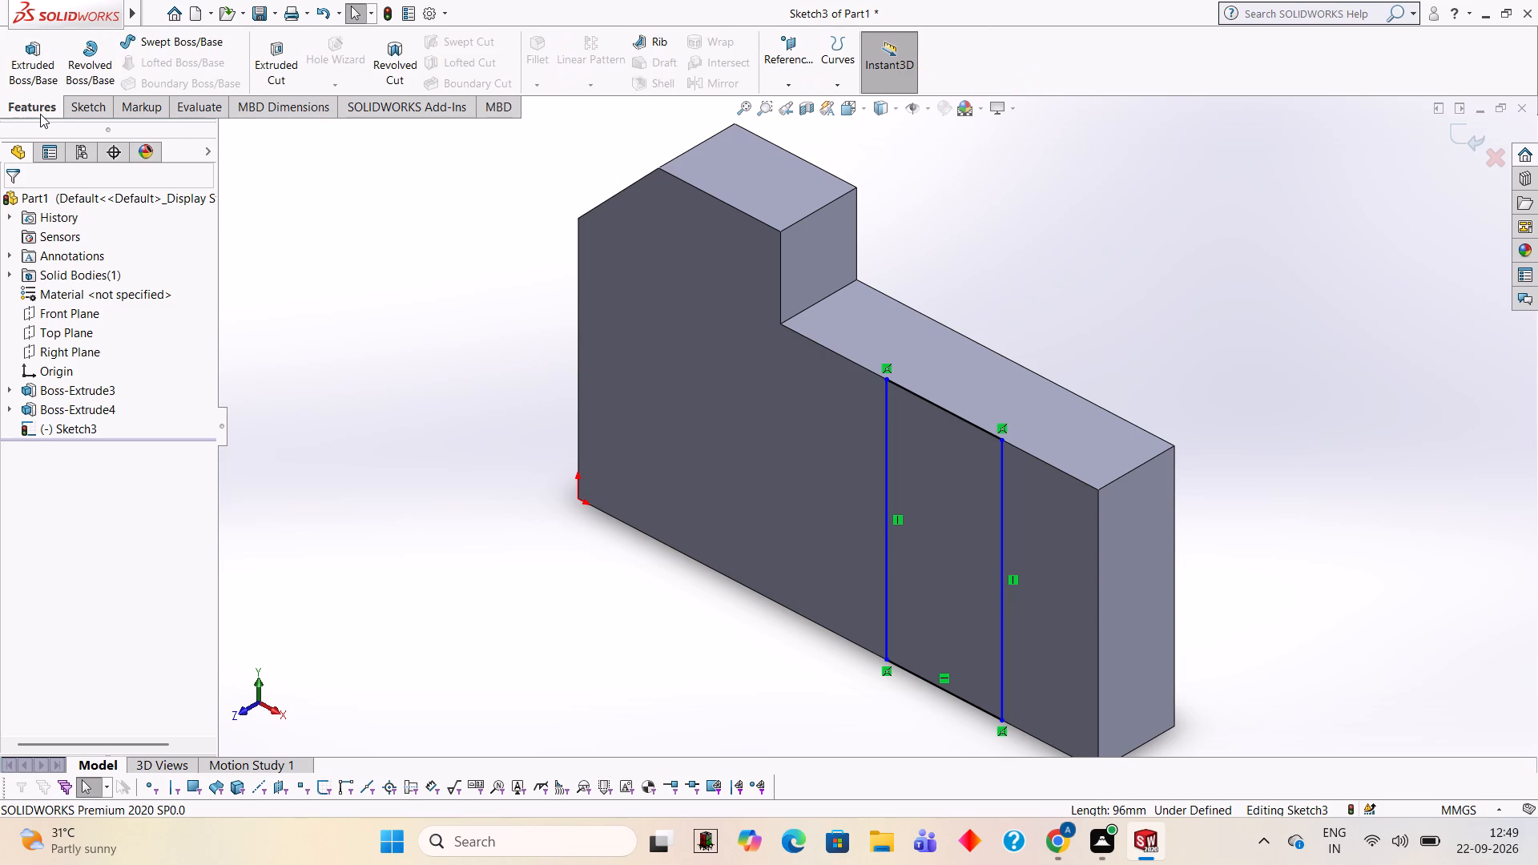
{"action": "left_click", "coordinate": [40, 79]}
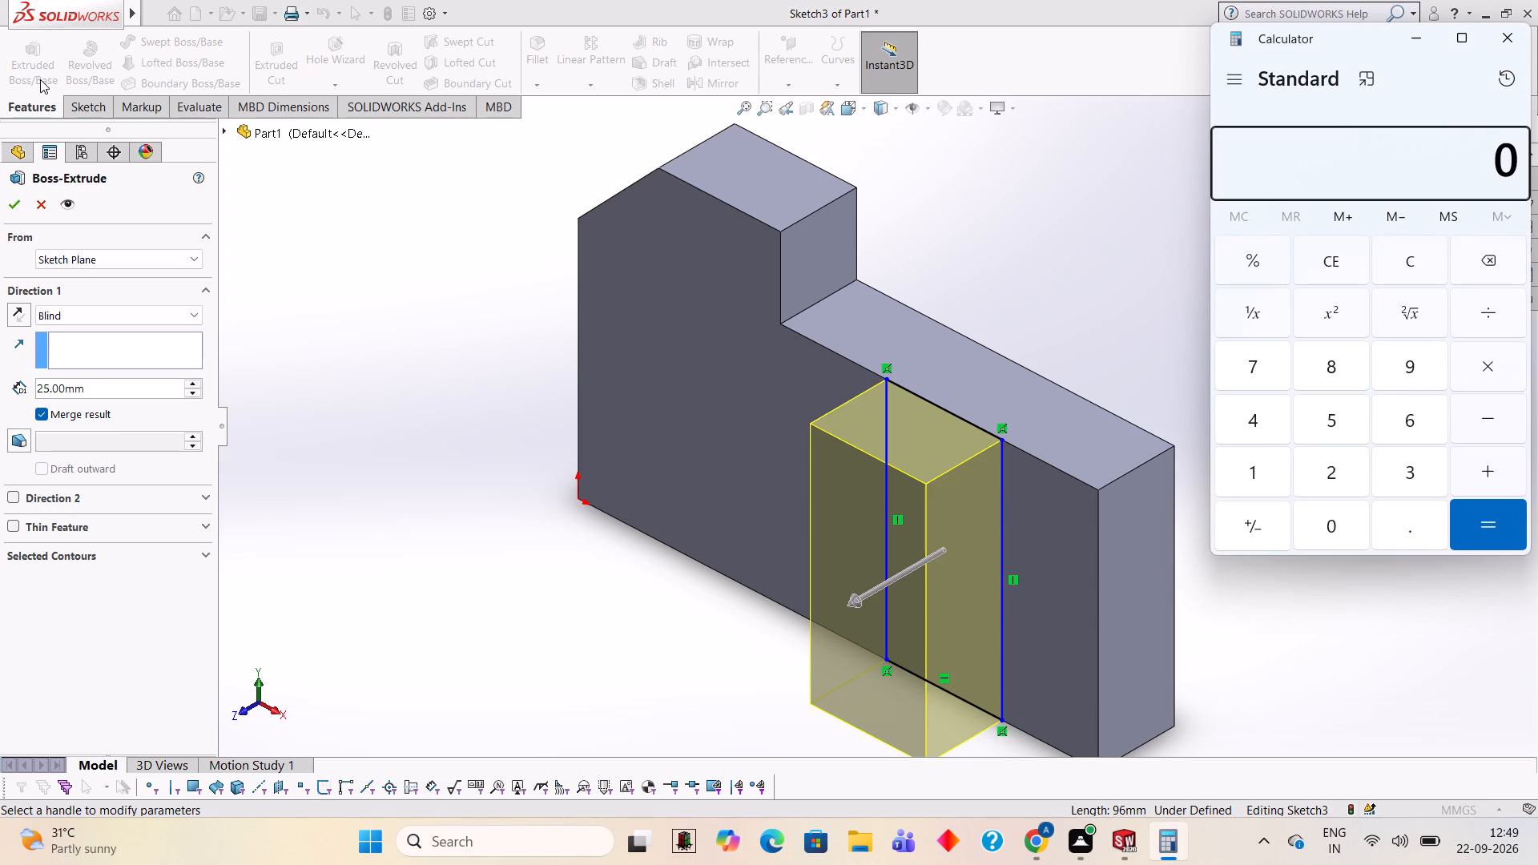
{"action": "type", "text": "34-25"}
{"action": "key", "text": "Return"}
{"action": "left_click", "coordinate": [1503, 45]}
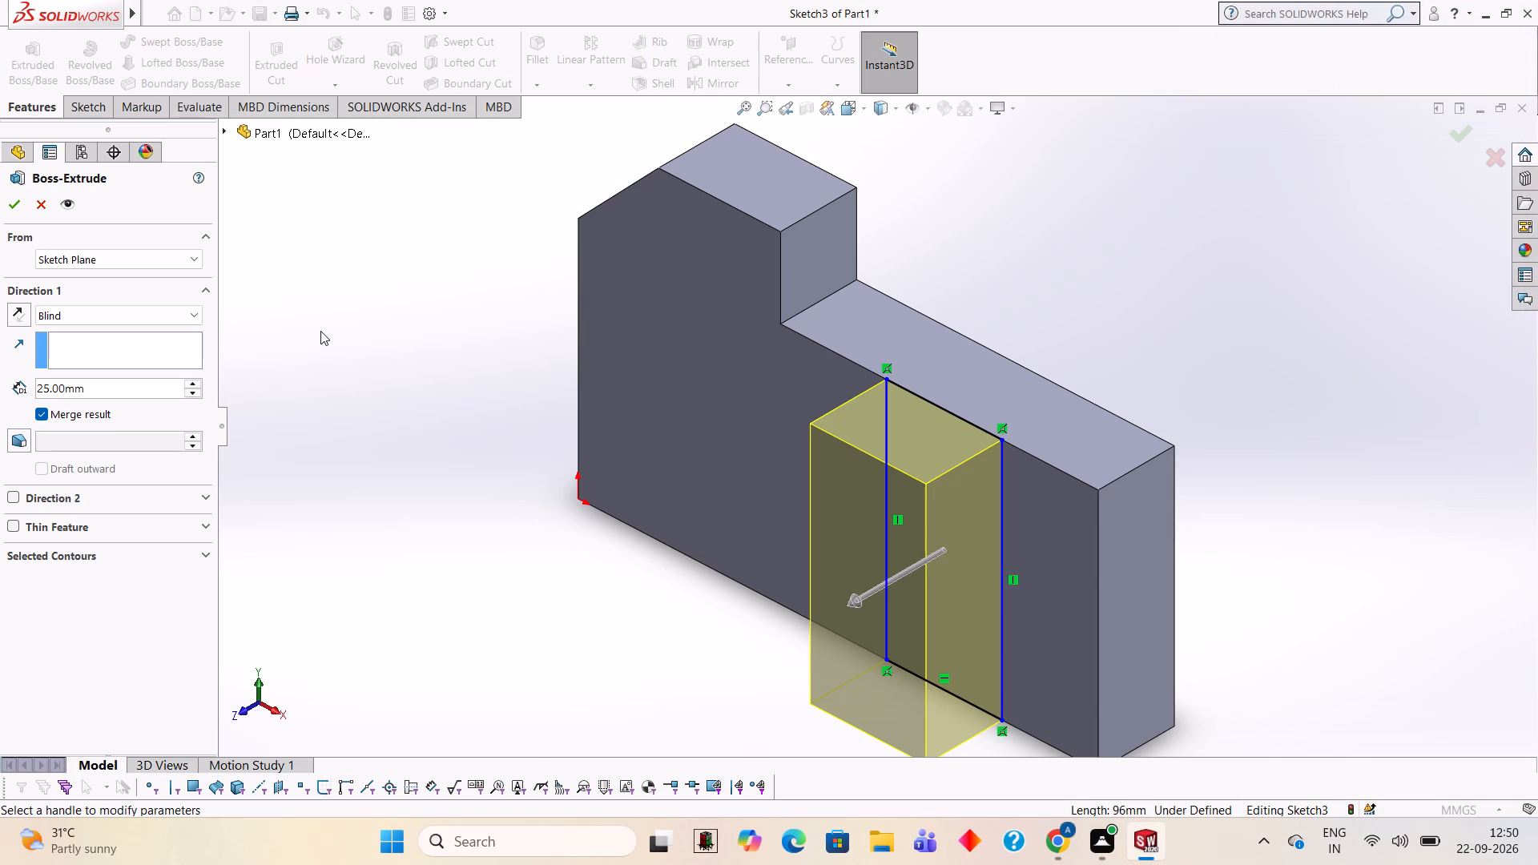
{"action": "left_click", "coordinate": [172, 386]}
{"action": "key", "text": "BackSpace"}
{"action": "key", "text": "BackSpace"}
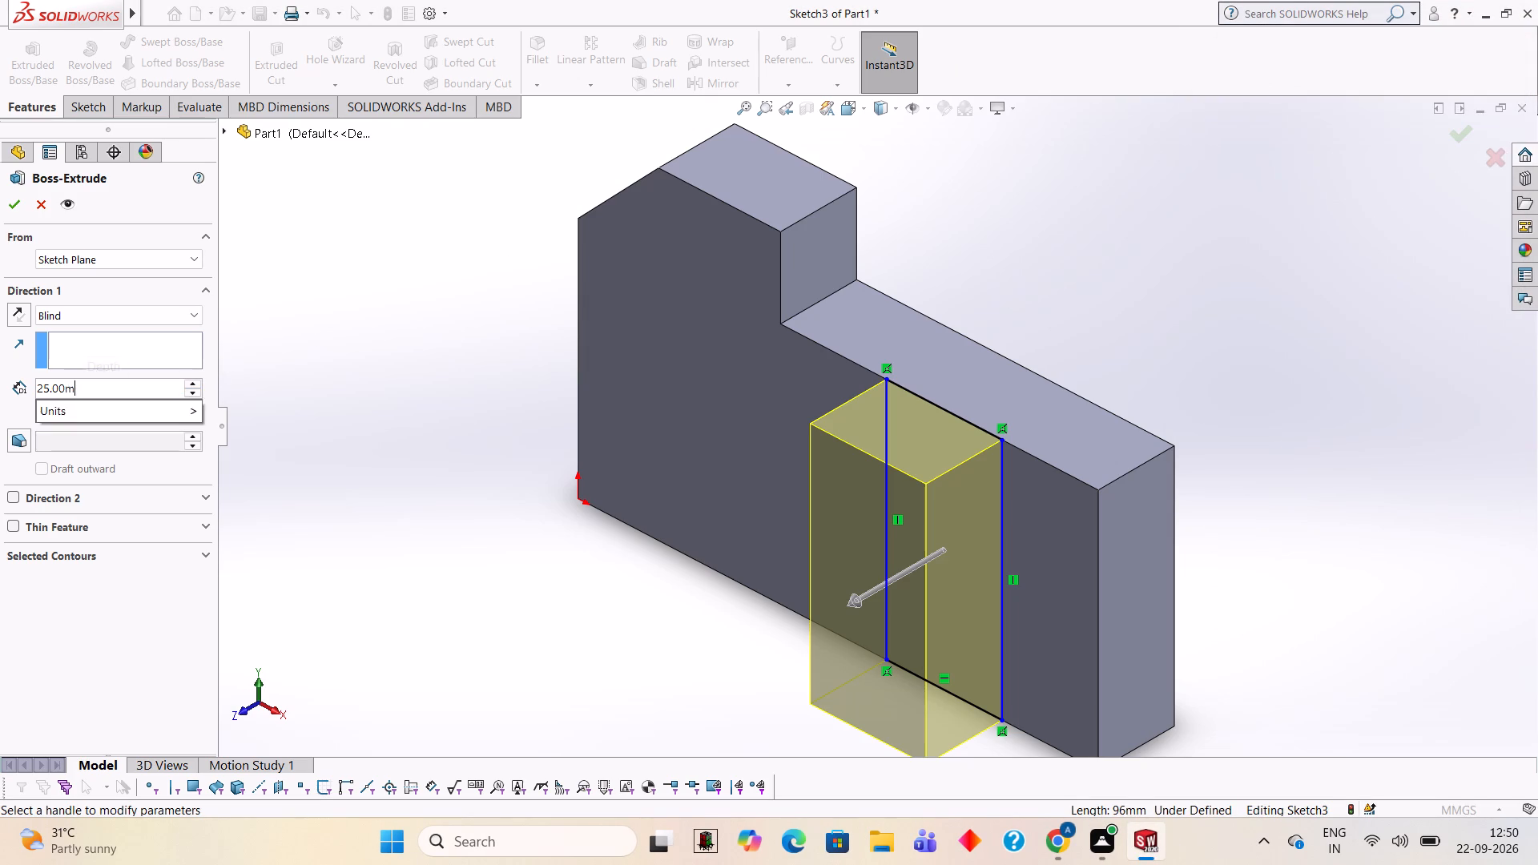
{"action": "key", "text": "BackSpace"}
{"action": "key", "text": "BackSpace"}
{"action": "key", "text": "BackSpace"}
{"action": "key", "text": "BackSpace"}
{"action": "key", "text": "BackSpace"}
{"action": "key", "text": "9"}
{"action": "key", "text": "Return"}
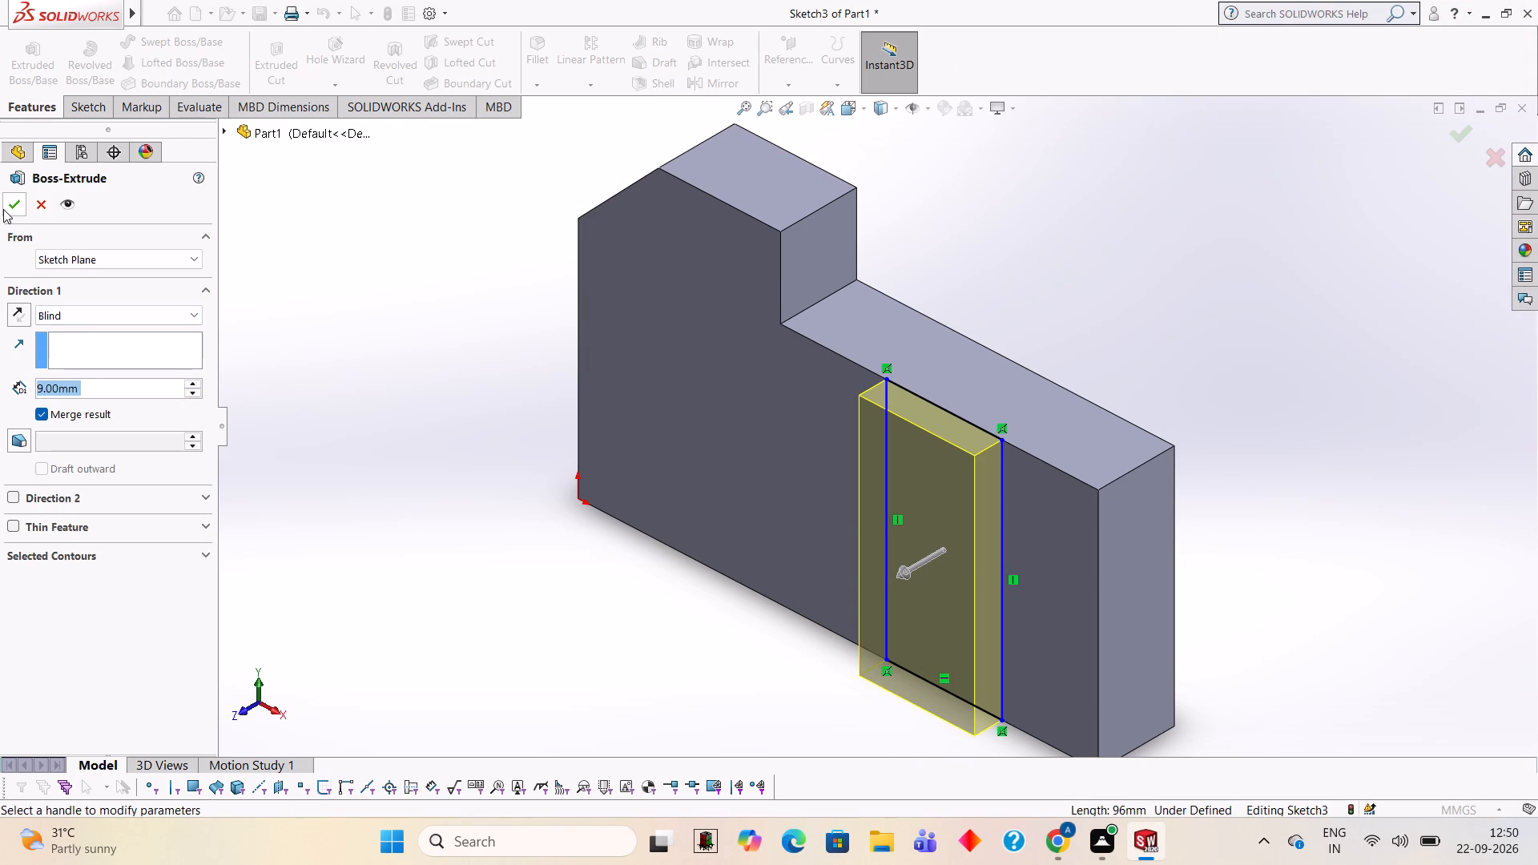
{"action": "left_click", "coordinate": [3, 209]}
{"action": "left_click", "coordinate": [308, 342]}
Examine the solid from the front, end, top and back, including the extruded front strip and the chamfered raised portion.
{"action": "middle_click_drag", "start_coordinate": [397, 425], "coordinate": [401, 427]}
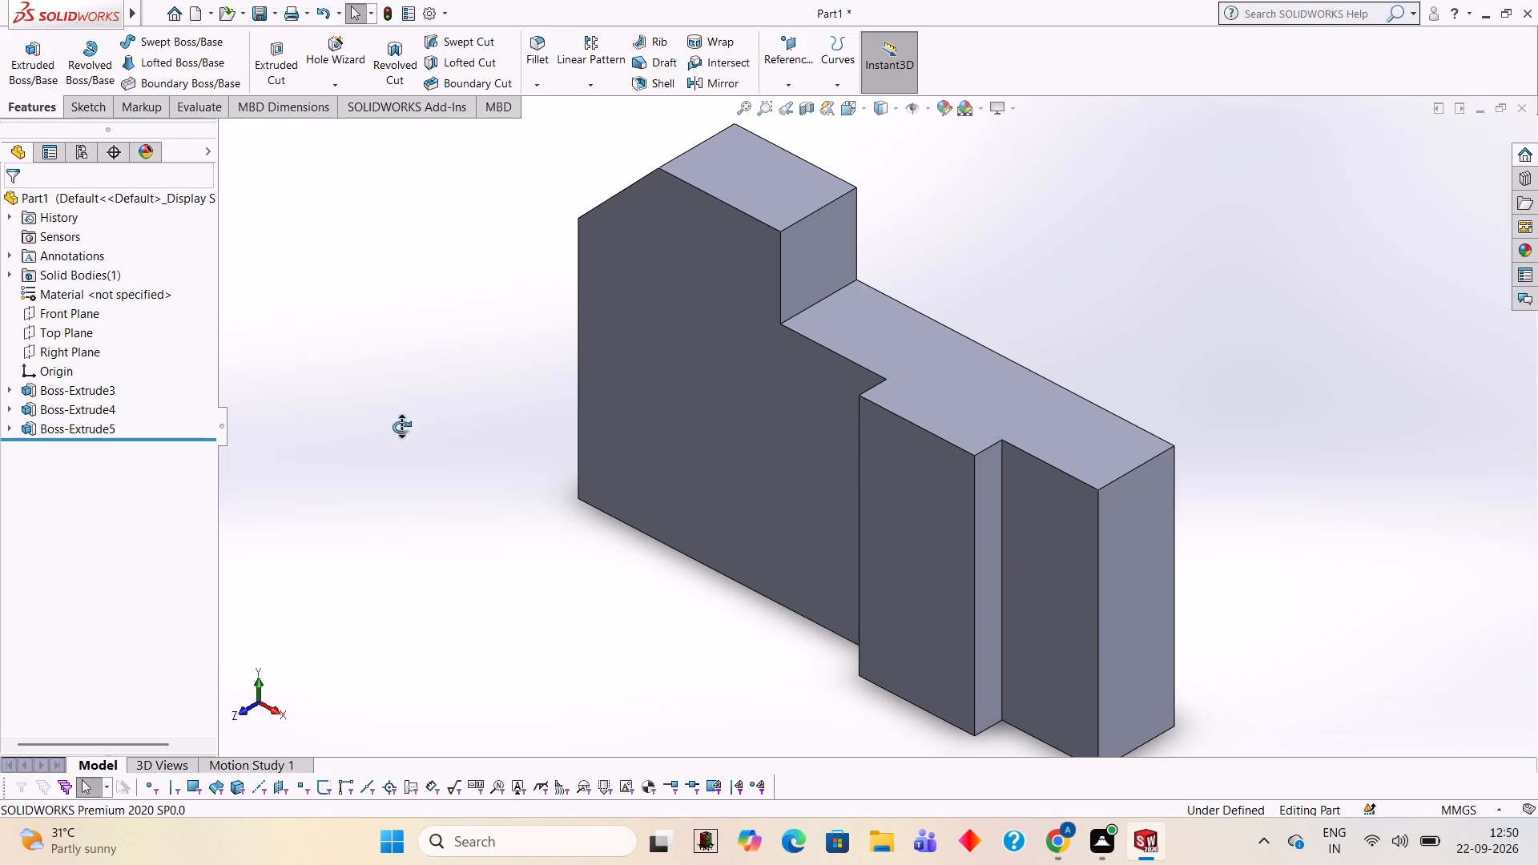
{"action": "middle_click_drag", "start_coordinate": [401, 427], "coordinate": [459, 386]}
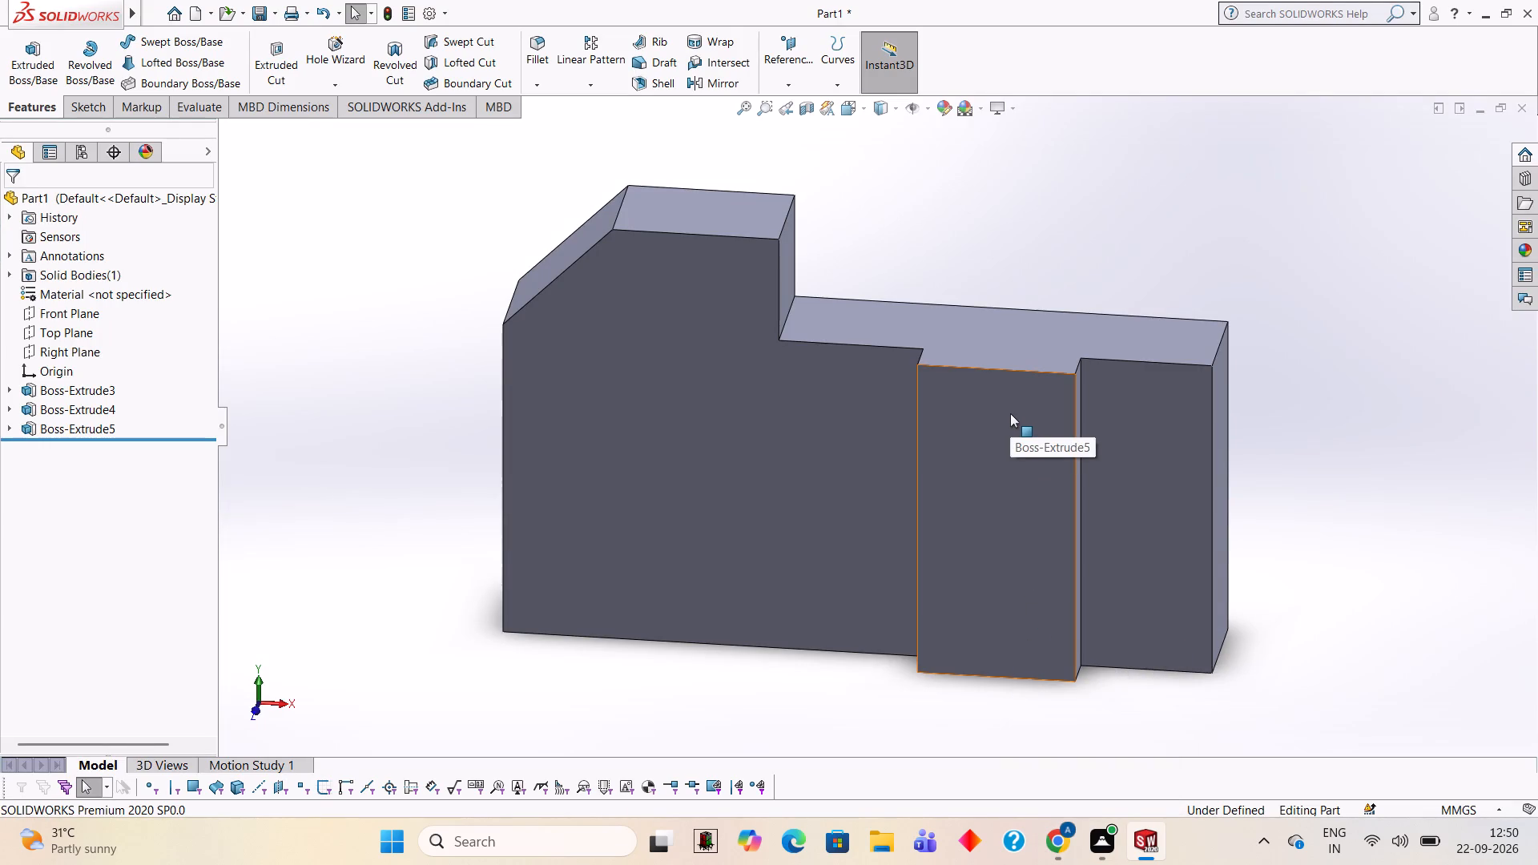
{"action": "middle_click_drag", "start_coordinate": [1311, 297], "coordinate": [1175, 335]}
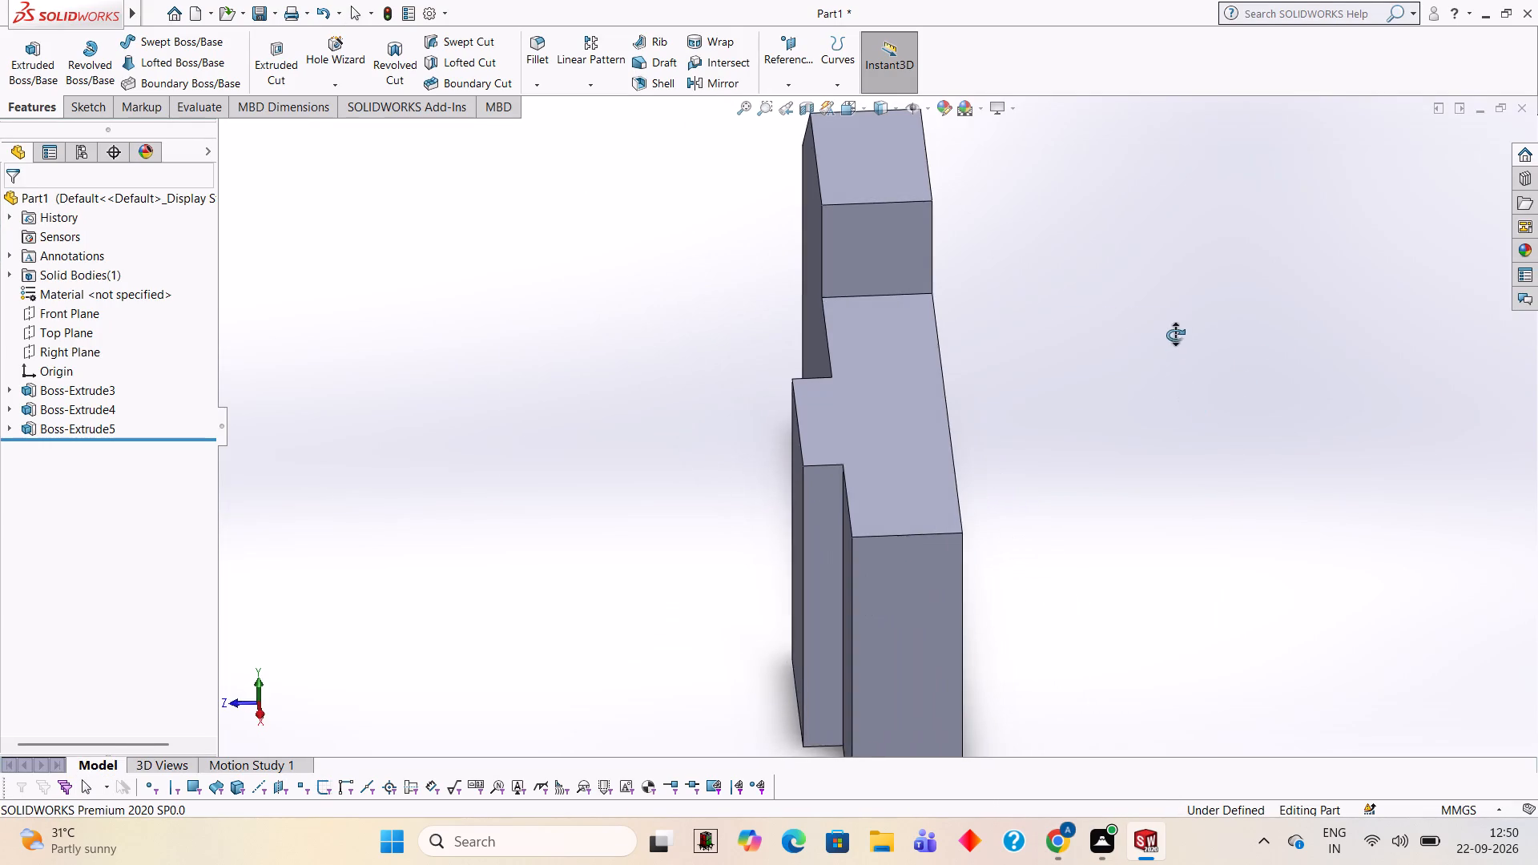
{"action": "middle_click_drag", "start_coordinate": [1175, 335], "coordinate": [1176, 335]}
{"action": "scroll", "coordinate": [1115, 425], "scroll_direction": "up", "scroll_amount": 2}
{"action": "middle_click_drag", "start_coordinate": [1073, 444], "coordinate": [1148, 447]}
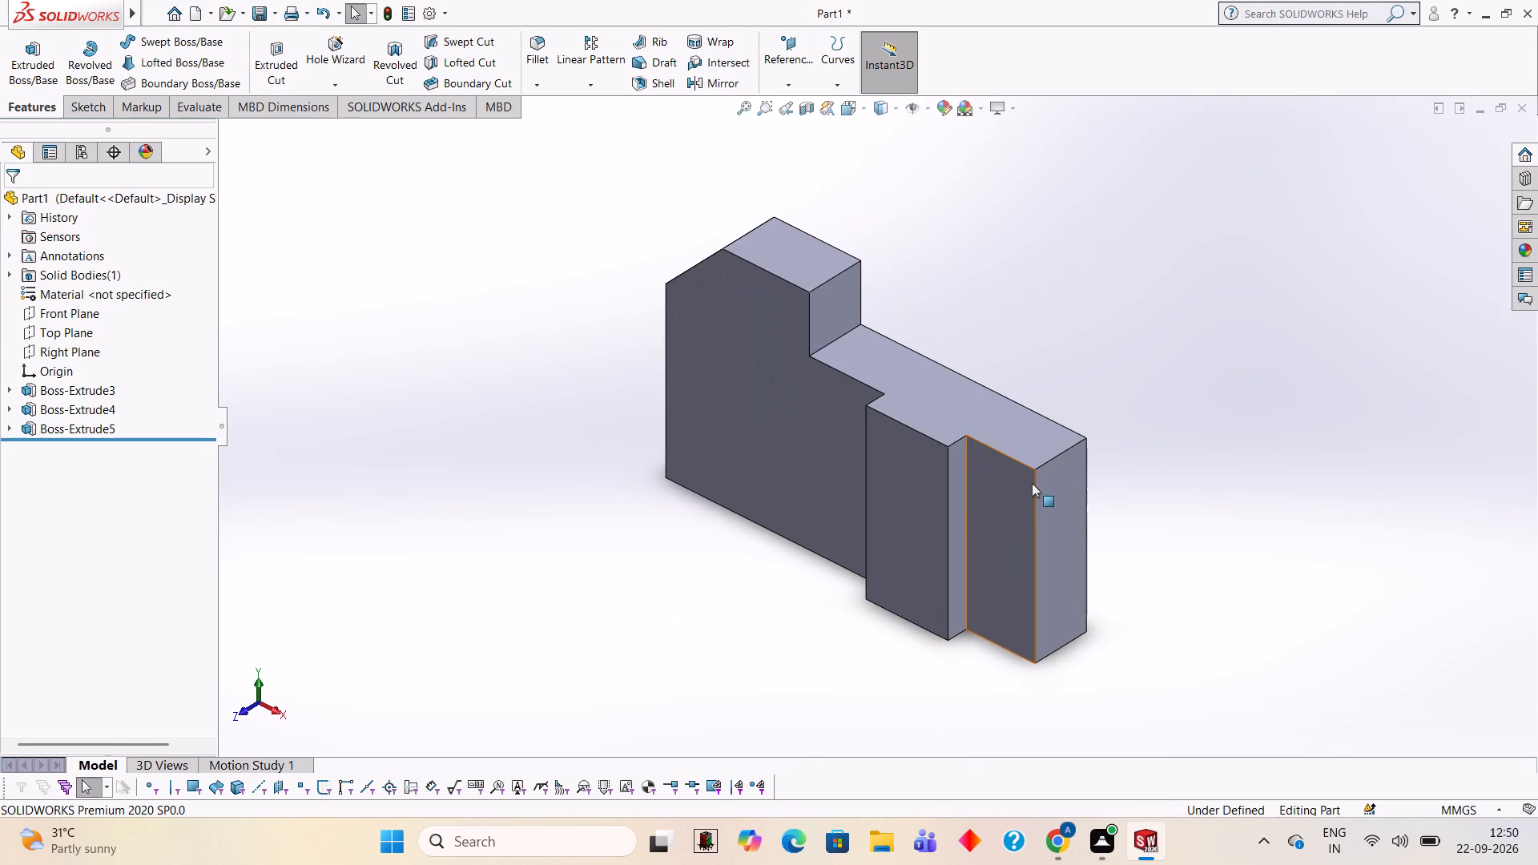
{"action": "middle_click_drag", "start_coordinate": [1108, 369], "coordinate": [1141, 381]}
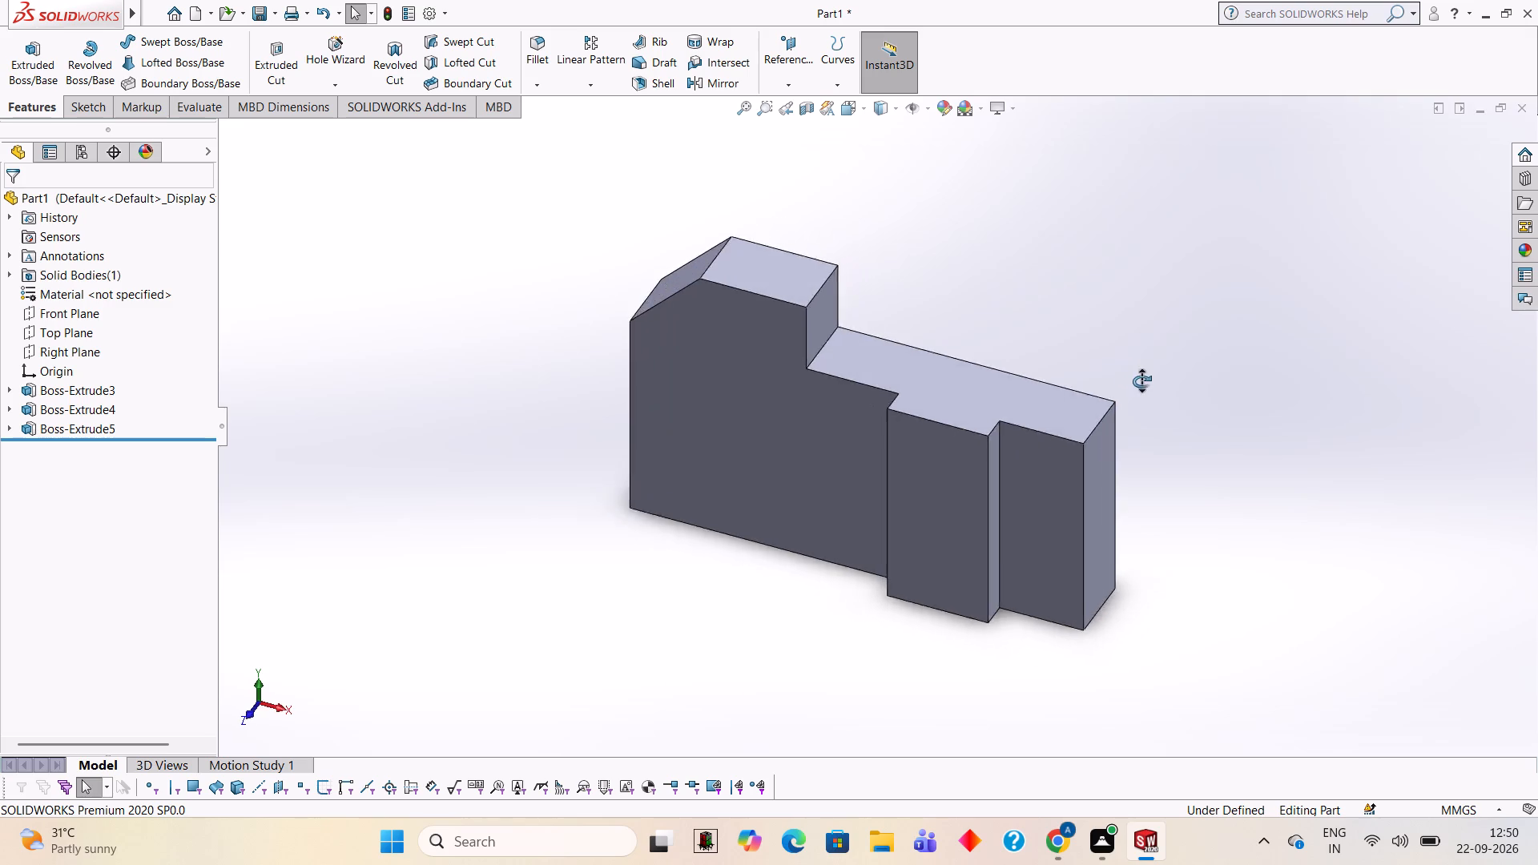
{"action": "middle_click_drag", "start_coordinate": [1141, 381], "coordinate": [1117, 467]}
{"action": "scroll", "coordinate": [1155, 318], "scroll_direction": "up", "scroll_amount": 1}
{"action": "middle_click_drag", "start_coordinate": [1109, 506], "coordinate": [1087, 539]}
{"action": "middle_click_drag", "start_coordinate": [1101, 481], "coordinate": [1105, 452]}
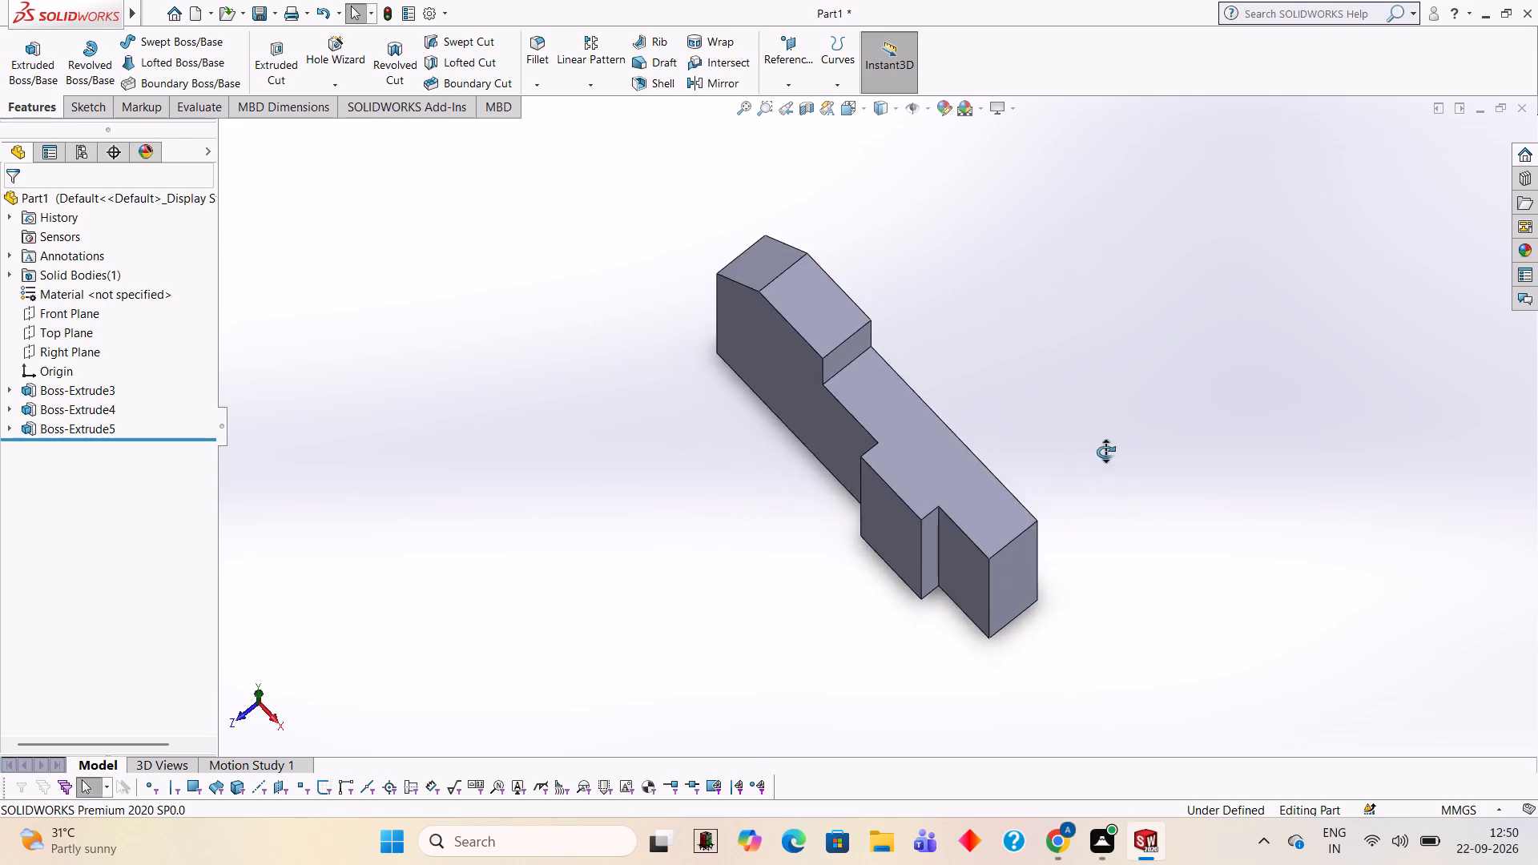
{"action": "middle_click_drag", "start_coordinate": [1105, 452], "coordinate": [1109, 336]}
{"action": "middle_click_drag", "start_coordinate": [1170, 368], "coordinate": [1182, 376]}
{"action": "middle_click_drag", "start_coordinate": [1129, 454], "coordinate": [1190, 392]}
{"action": "middle_click", "coordinate": [1199, 382]}
{"action": "middle_click", "coordinate": [1201, 380]}
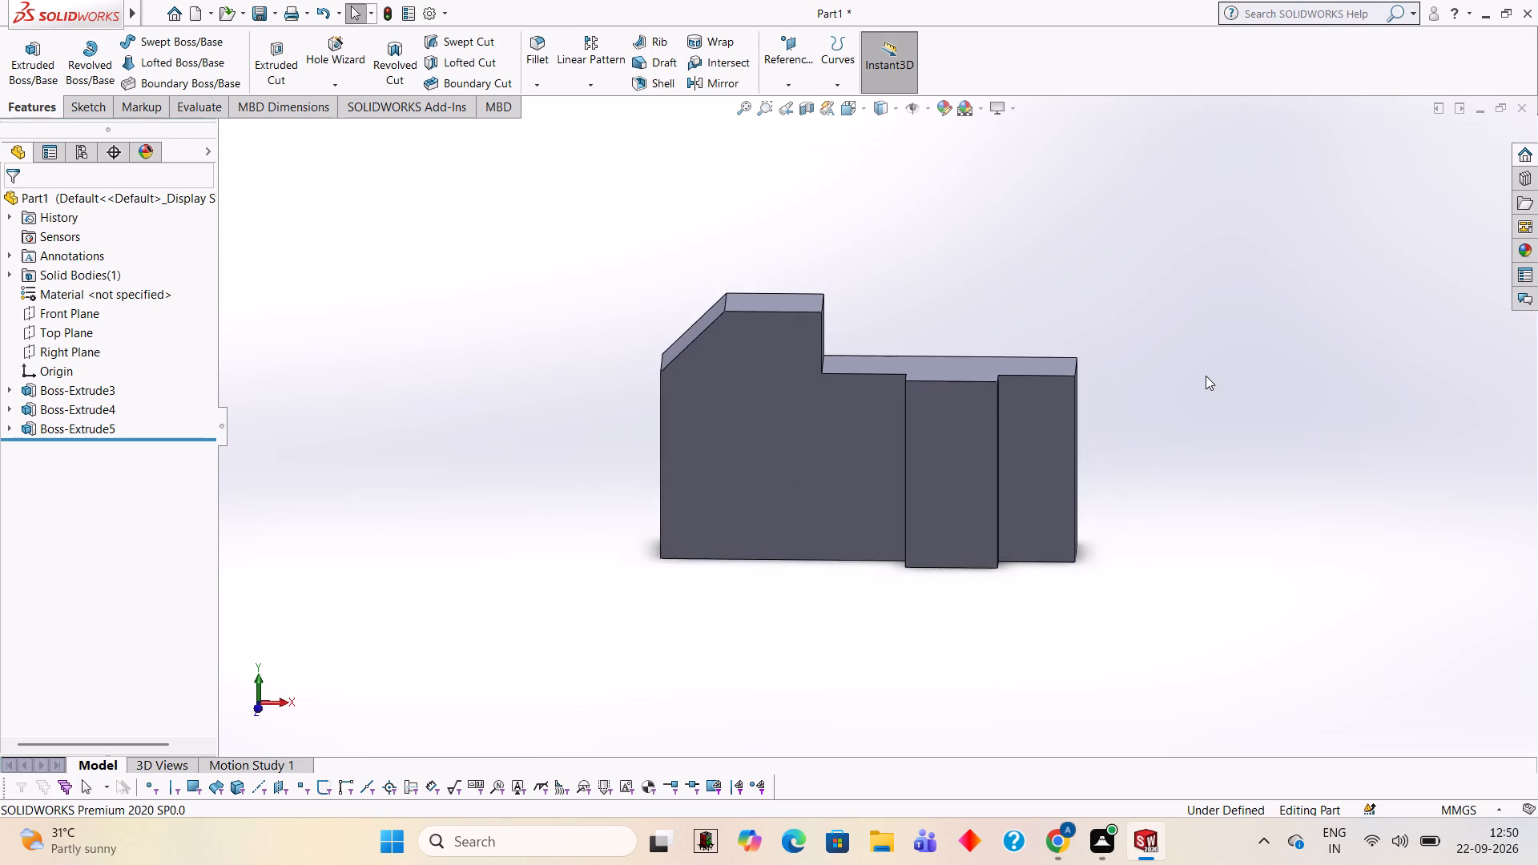
{"action": "middle_click_drag", "start_coordinate": [1206, 376], "coordinate": [1062, 521]}
{"action": "middle_click_drag", "start_coordinate": [1102, 515], "coordinate": [1174, 408]}
{"action": "middle_click_drag", "start_coordinate": [1174, 408], "coordinate": [1182, 507]}
{"action": "middle_click_drag", "start_coordinate": [1178, 492], "coordinate": [1170, 459]}
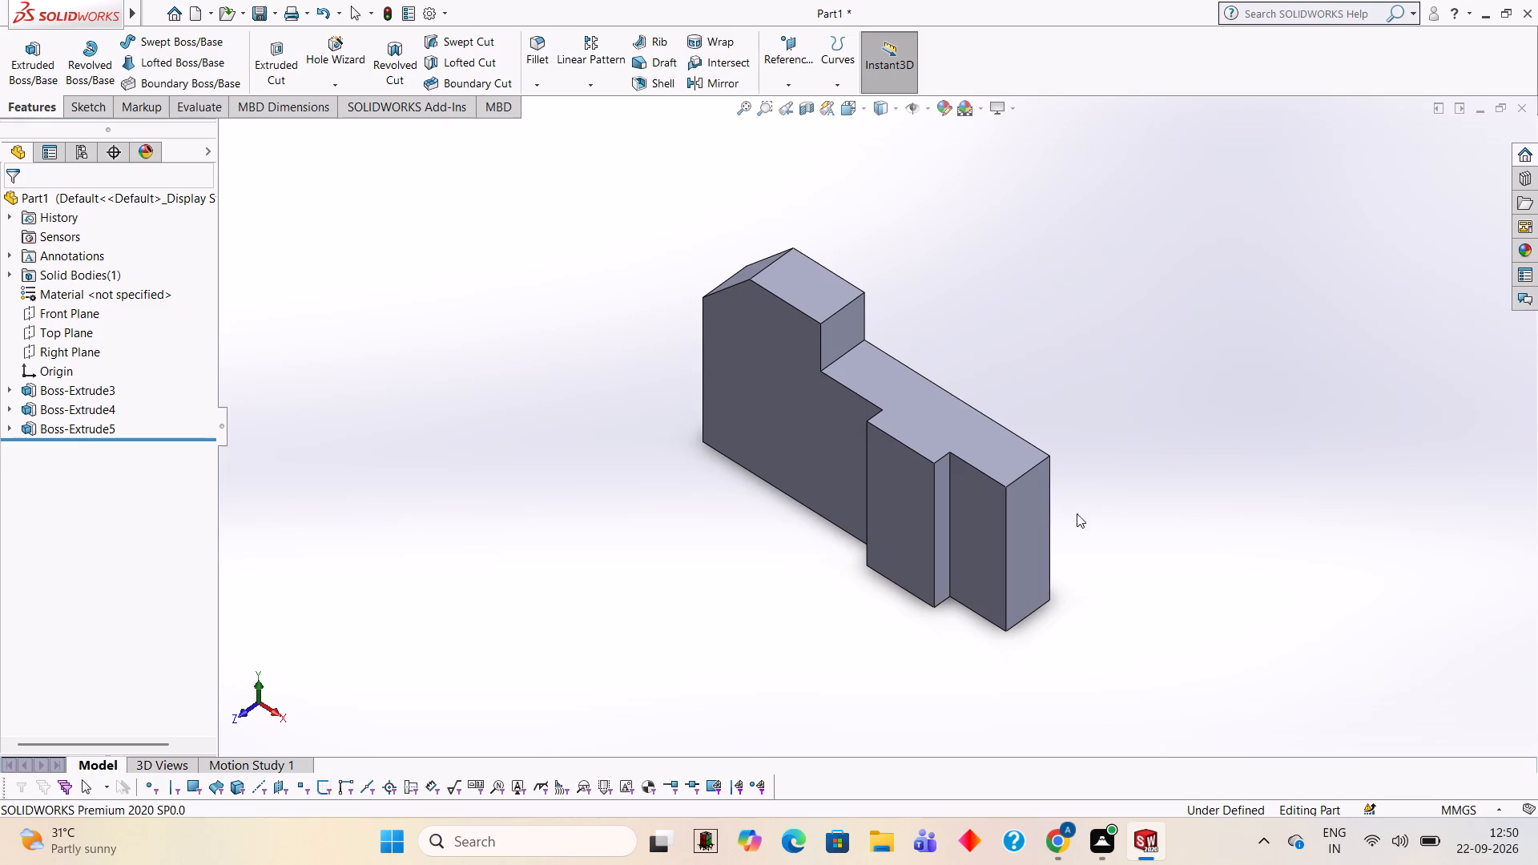
{"action": "scroll", "coordinate": [856, 634], "scroll_direction": "up", "scroll_amount": 2}
{"action": "middle_click_drag", "start_coordinate": [719, 587], "coordinate": [719, 517]}
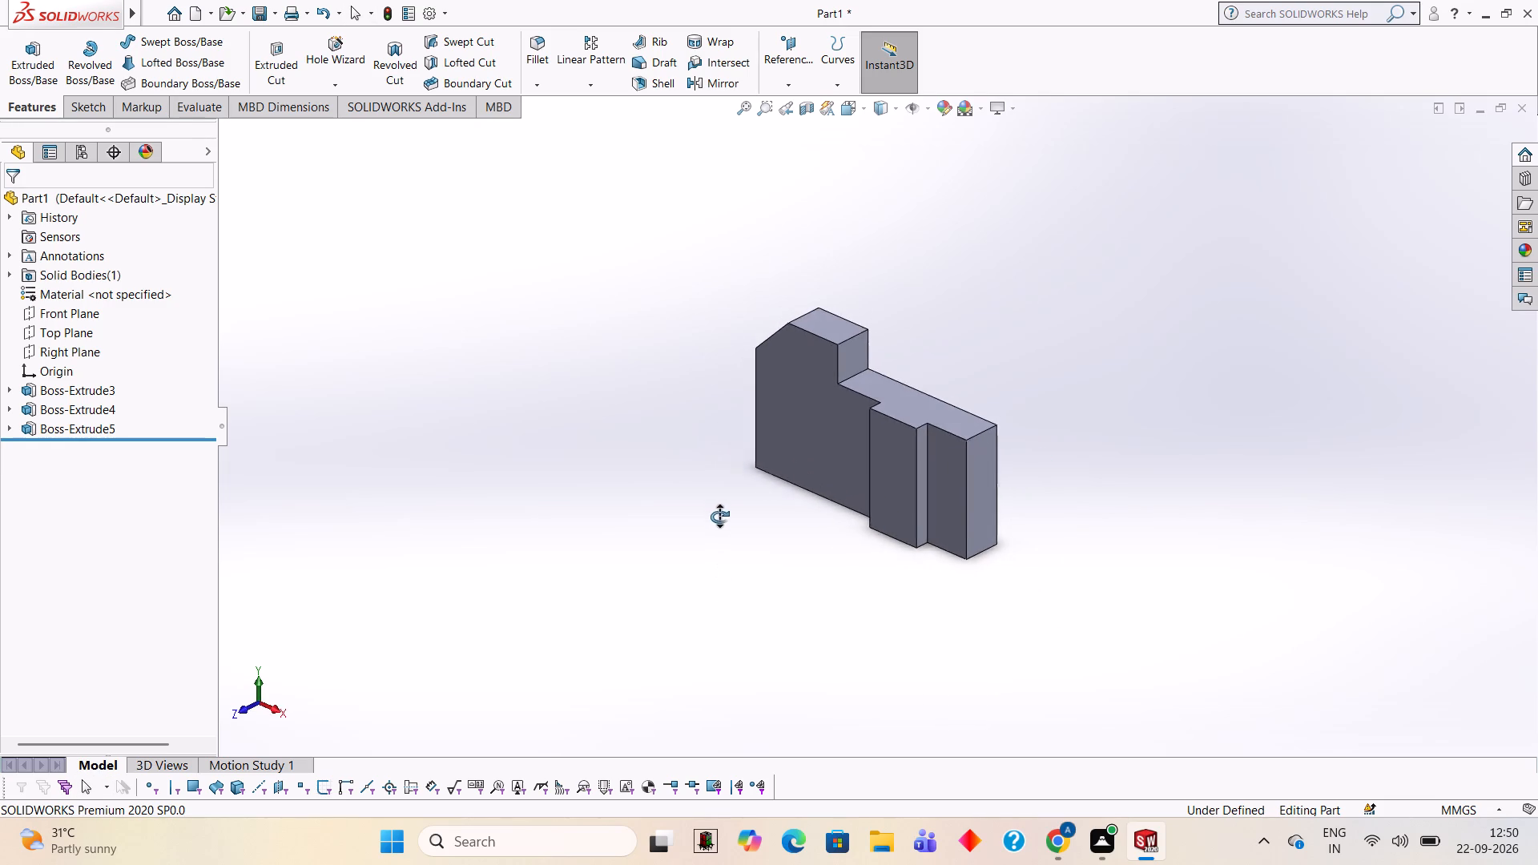
{"action": "middle_click_drag", "start_coordinate": [719, 517], "coordinate": [723, 516]}
{"action": "scroll", "coordinate": [723, 516], "scroll_direction": "up", "scroll_amount": 1}
{"action": "middle_click_drag", "start_coordinate": [1018, 326], "coordinate": [1017, 396]}
{"action": "middle_click_drag", "start_coordinate": [839, 440], "coordinate": [847, 421]}
{"action": "scroll", "coordinate": [848, 433], "scroll_direction": "up", "scroll_amount": 4}
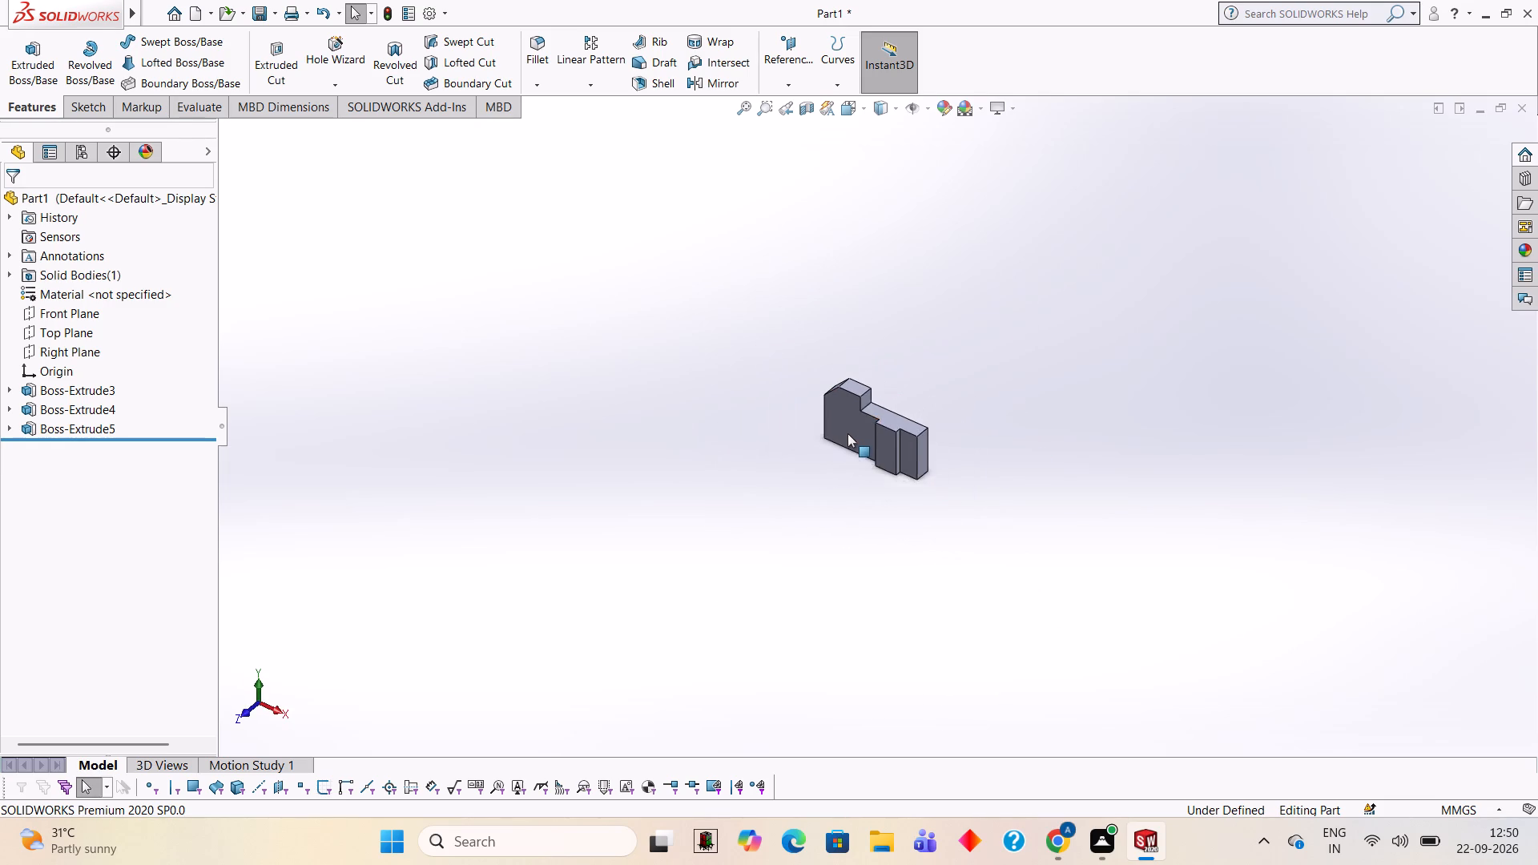
{"action": "scroll", "coordinate": [848, 433], "scroll_direction": "down", "scroll_amount": 4}
{"action": "scroll", "coordinate": [1085, 202], "scroll_direction": "down", "scroll_amount": 2}
{"action": "scroll", "coordinate": [780, 680], "scroll_direction": "down", "scroll_amount": 1}
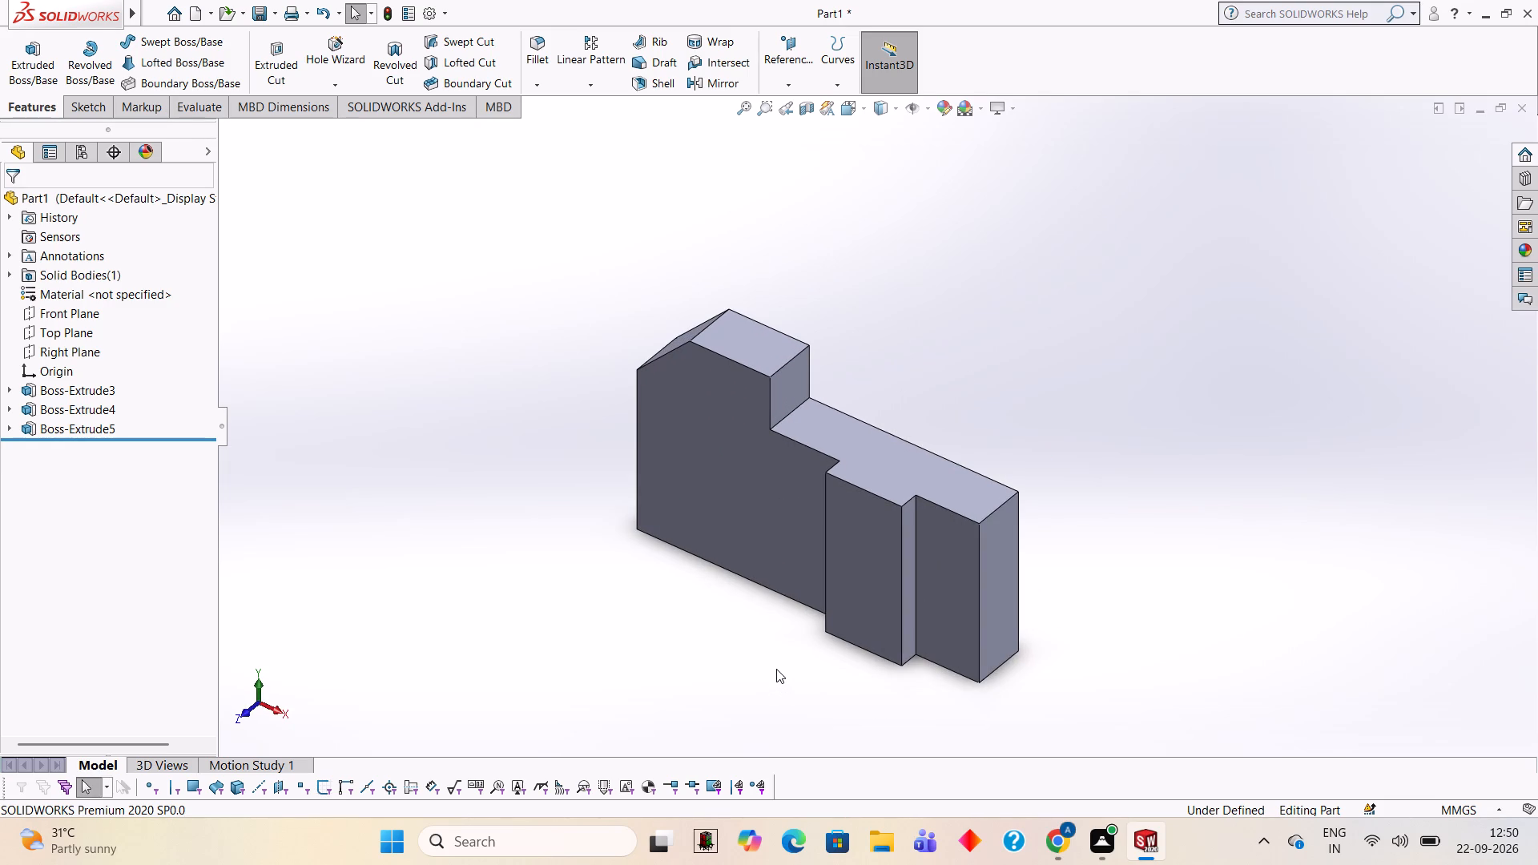
{"action": "scroll", "coordinate": [775, 669], "scroll_direction": "down", "scroll_amount": 1}
{"action": "scroll", "coordinate": [775, 667], "scroll_direction": "up", "scroll_amount": 1}
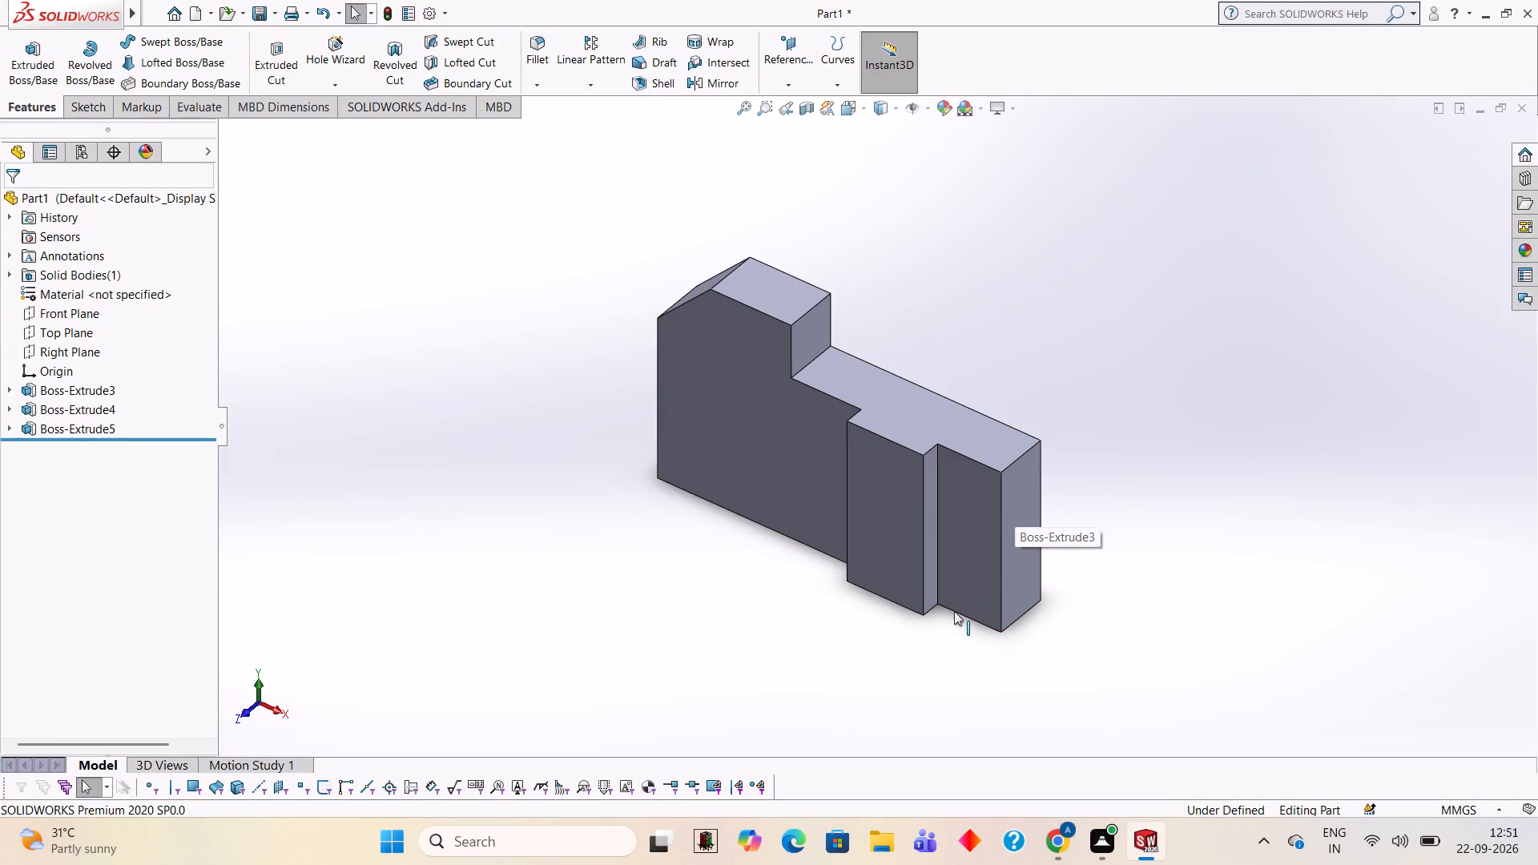
{"action": "middle_click_drag", "start_coordinate": [1157, 421], "coordinate": [1217, 434]}
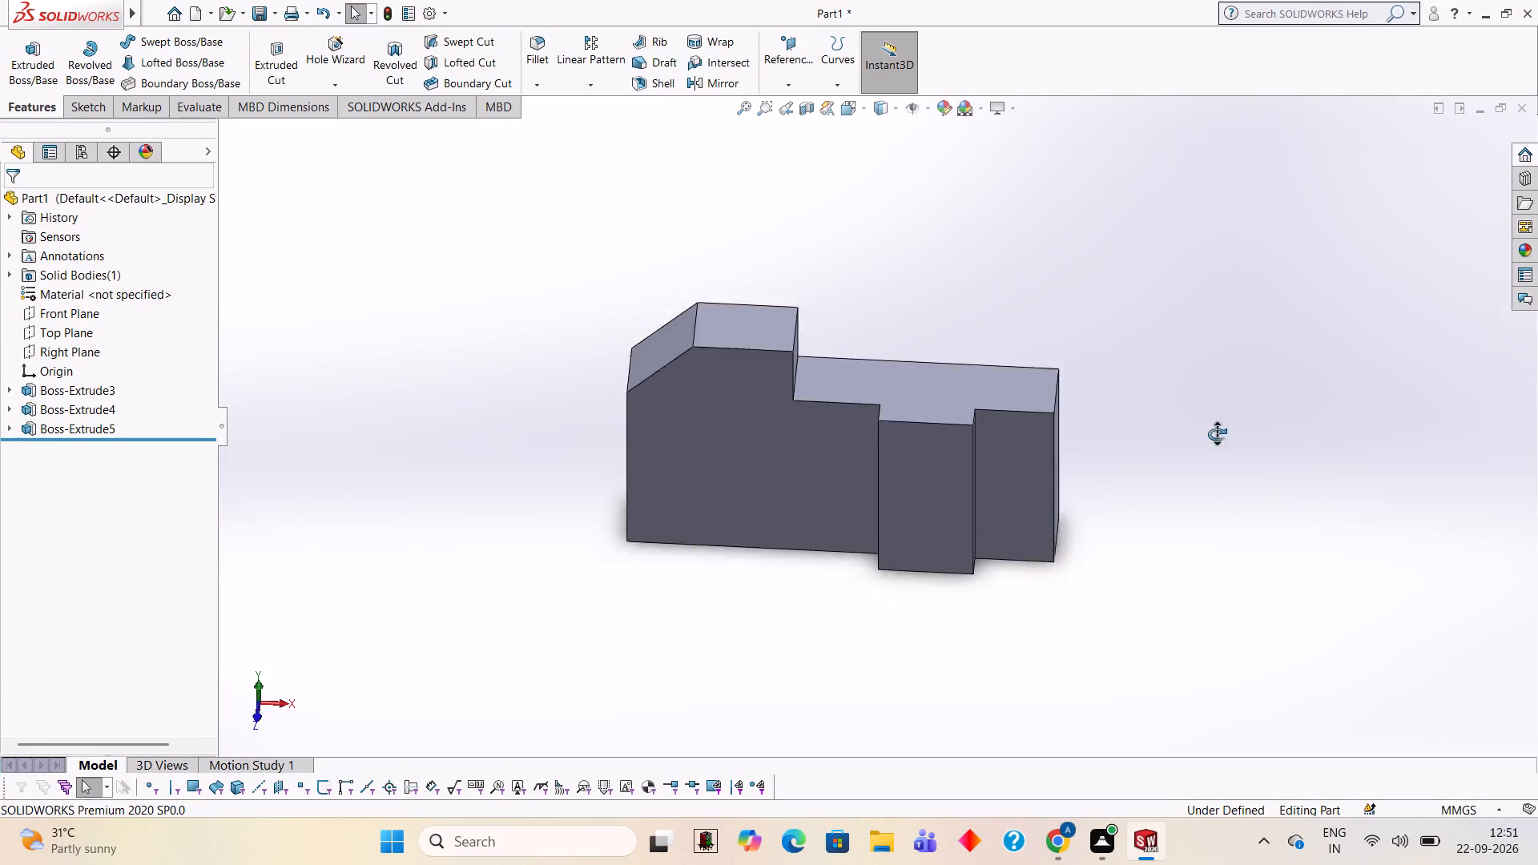
{"action": "middle_click_drag", "start_coordinate": [1217, 434], "coordinate": [936, 315]}
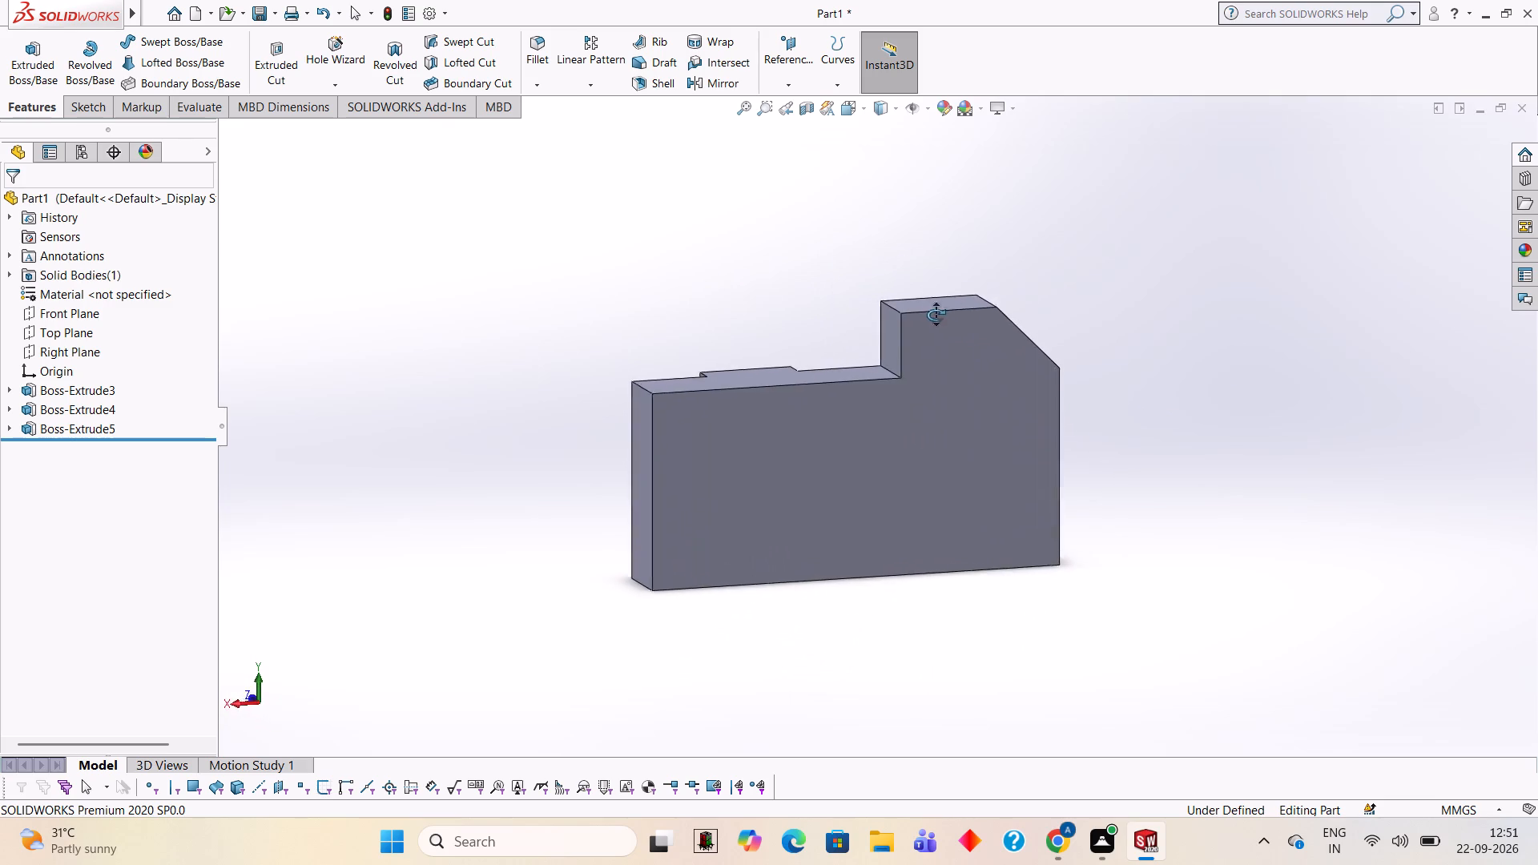
{"action": "middle_click_drag", "start_coordinate": [936, 315], "coordinate": [1130, 381]}
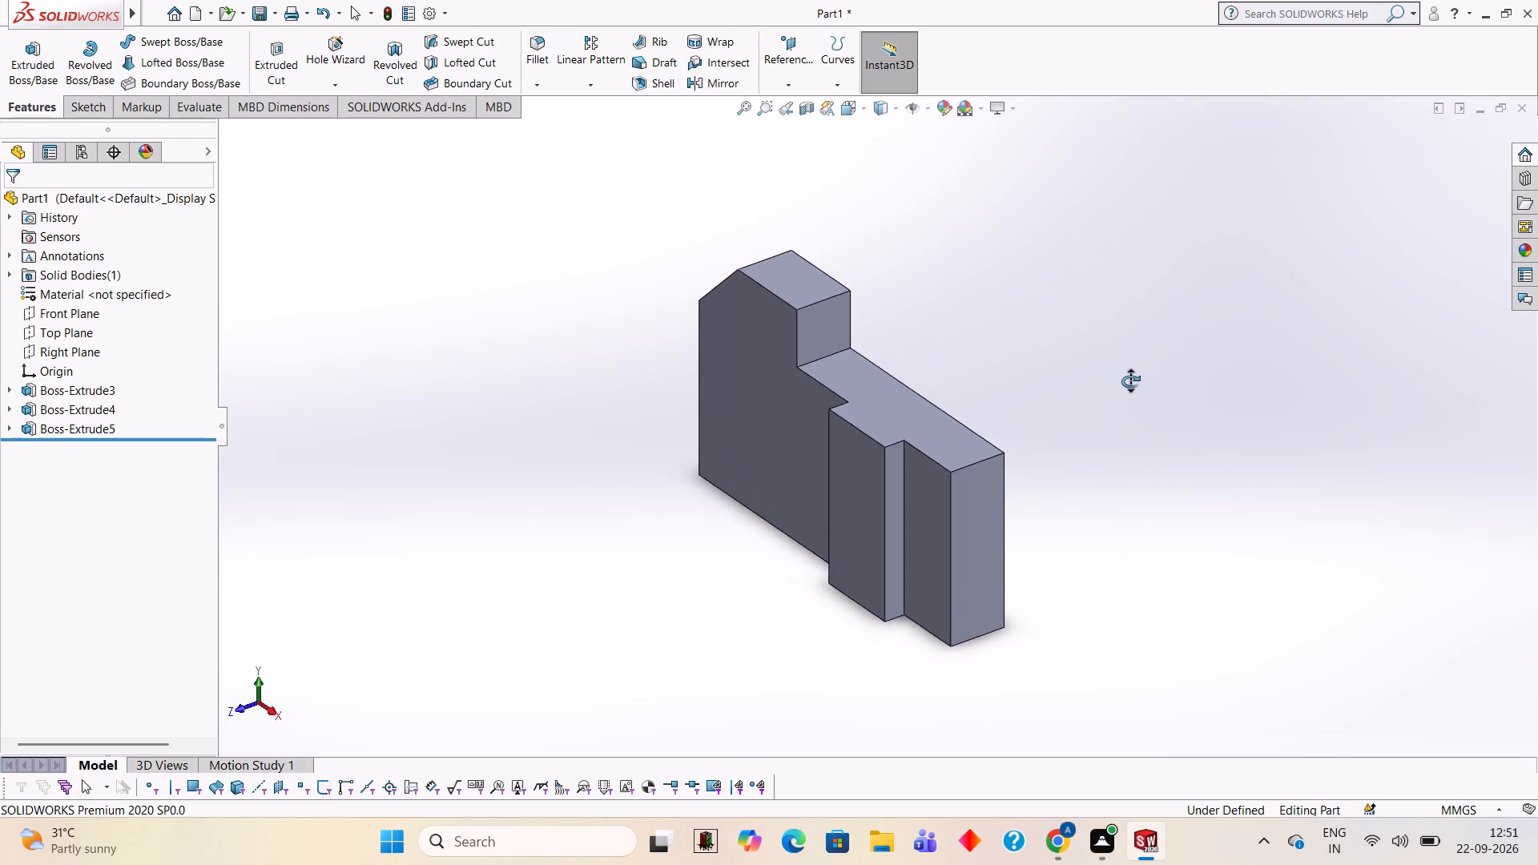
{"action": "middle_click_drag", "start_coordinate": [1130, 381], "coordinate": [1139, 404]}
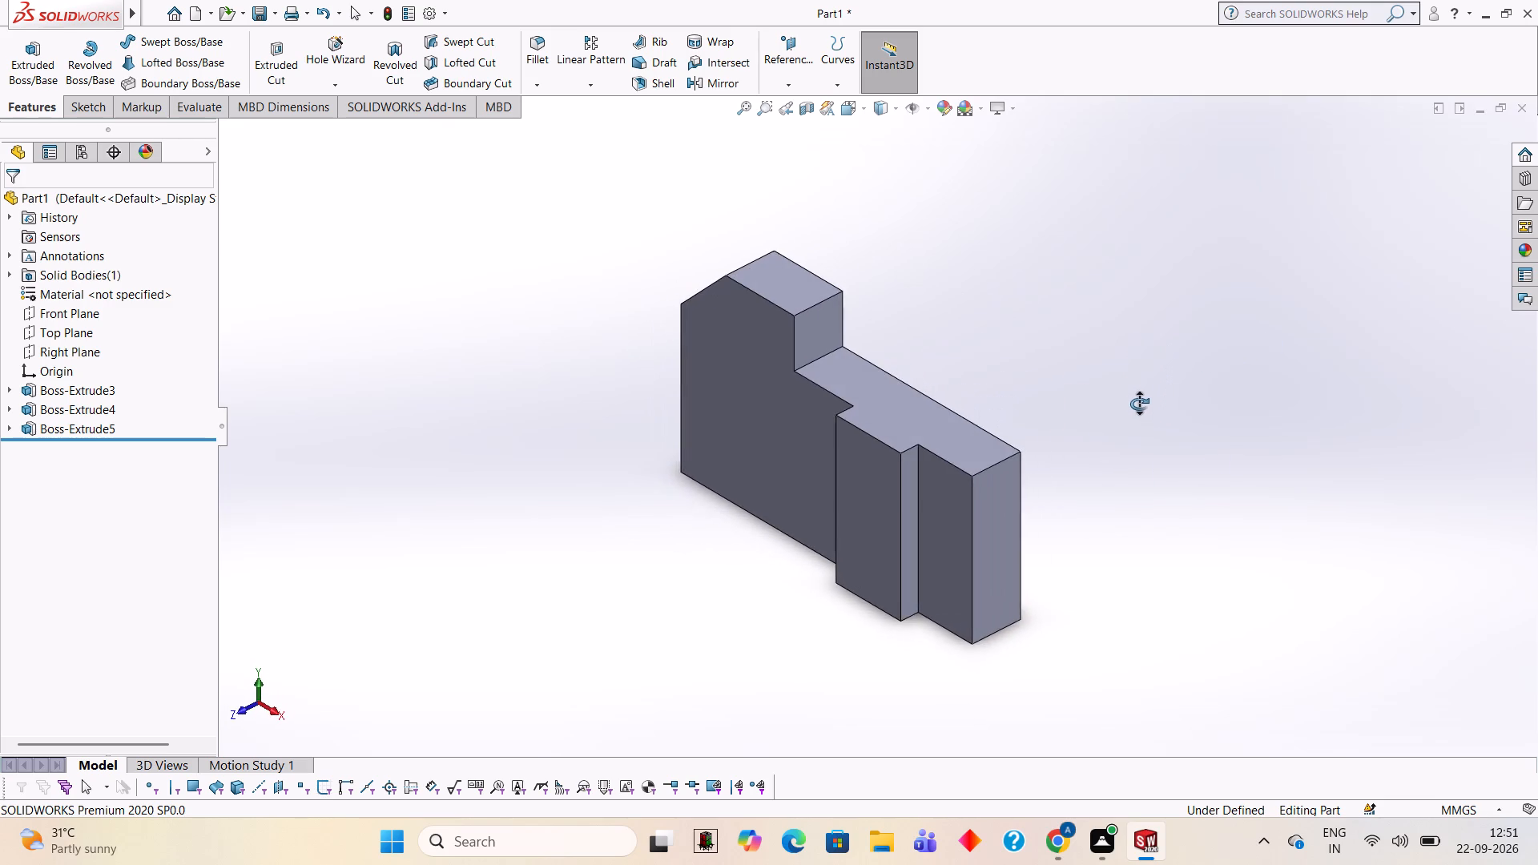
{"action": "middle_click_drag", "start_coordinate": [1139, 404], "coordinate": [1146, 413]}
{"action": "middle_click_drag", "start_coordinate": [843, 646], "coordinate": [840, 646]}
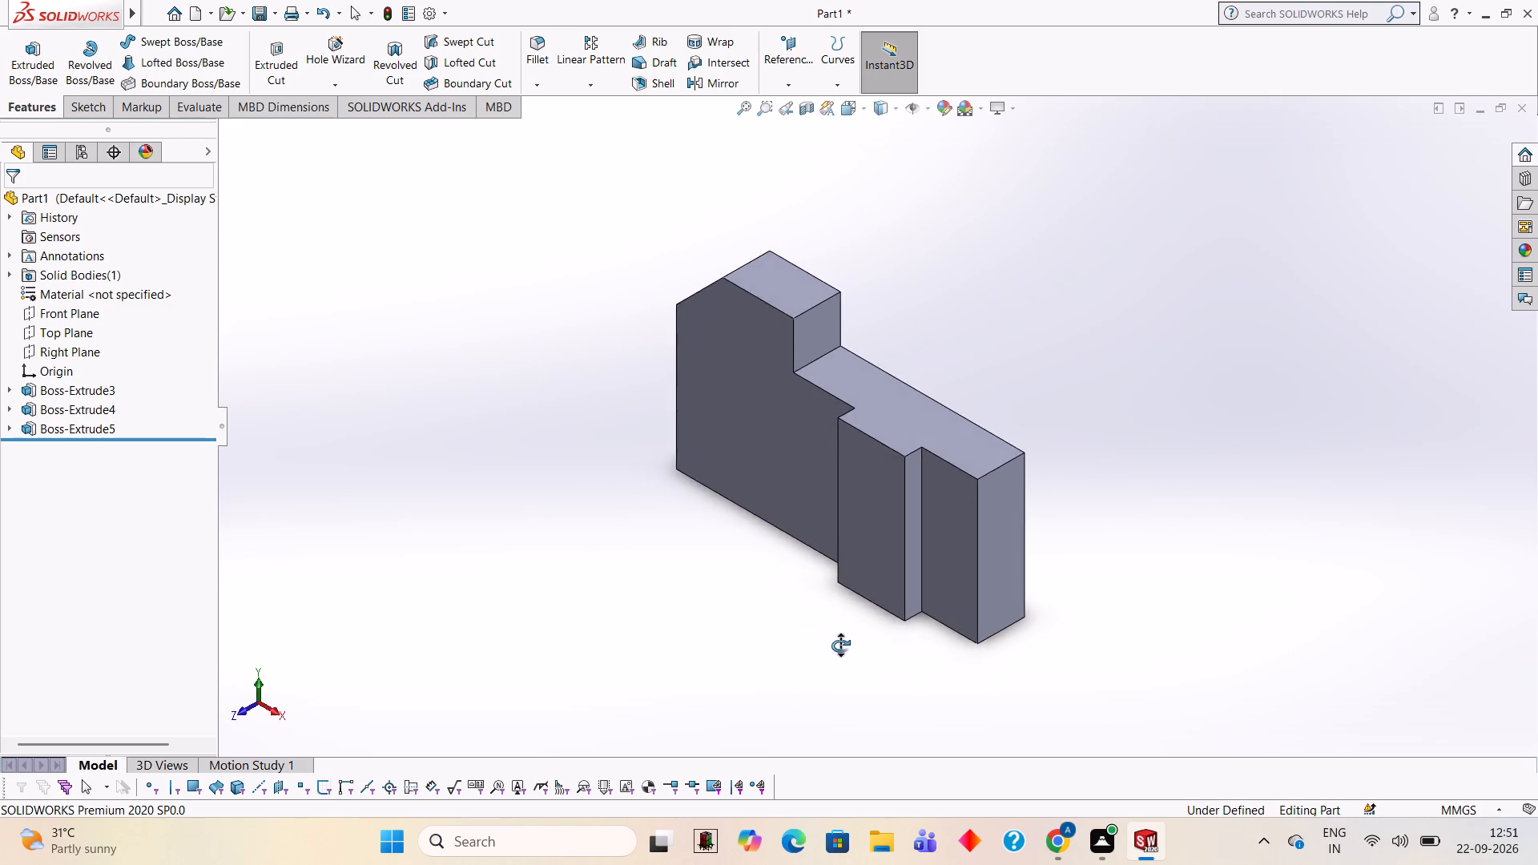
{"action": "middle_click_drag", "start_coordinate": [840, 646], "coordinate": [839, 654]}
{"action": "scroll", "coordinate": [834, 647], "scroll_direction": "up", "scroll_amount": 1}
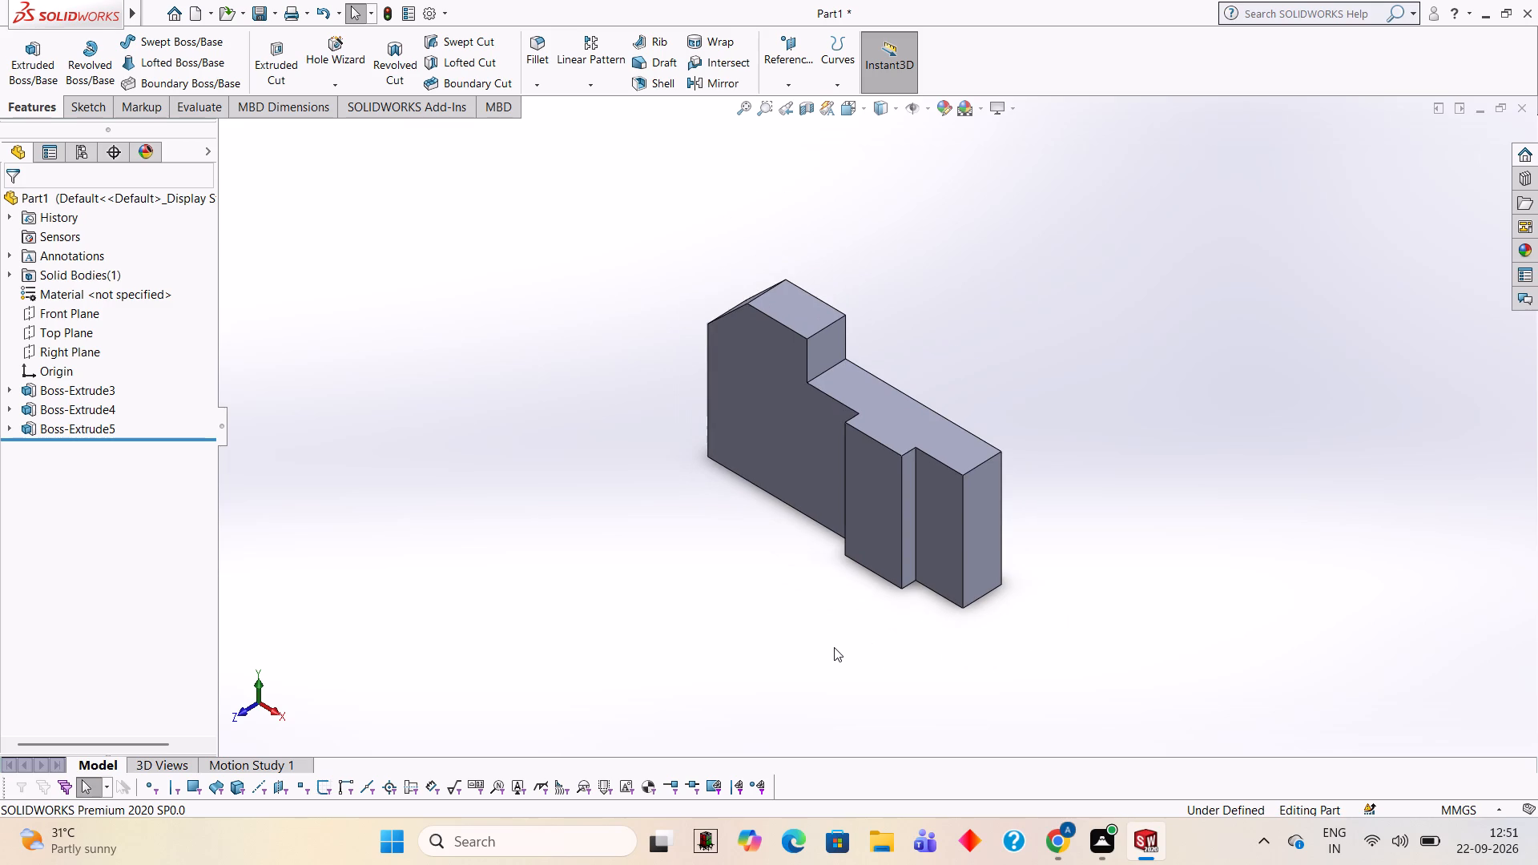
{"action": "scroll", "coordinate": [834, 647], "scroll_direction": "down", "scroll_amount": 1}
{"action": "scroll", "coordinate": [737, 179], "scroll_direction": "down", "scroll_amount": 1}
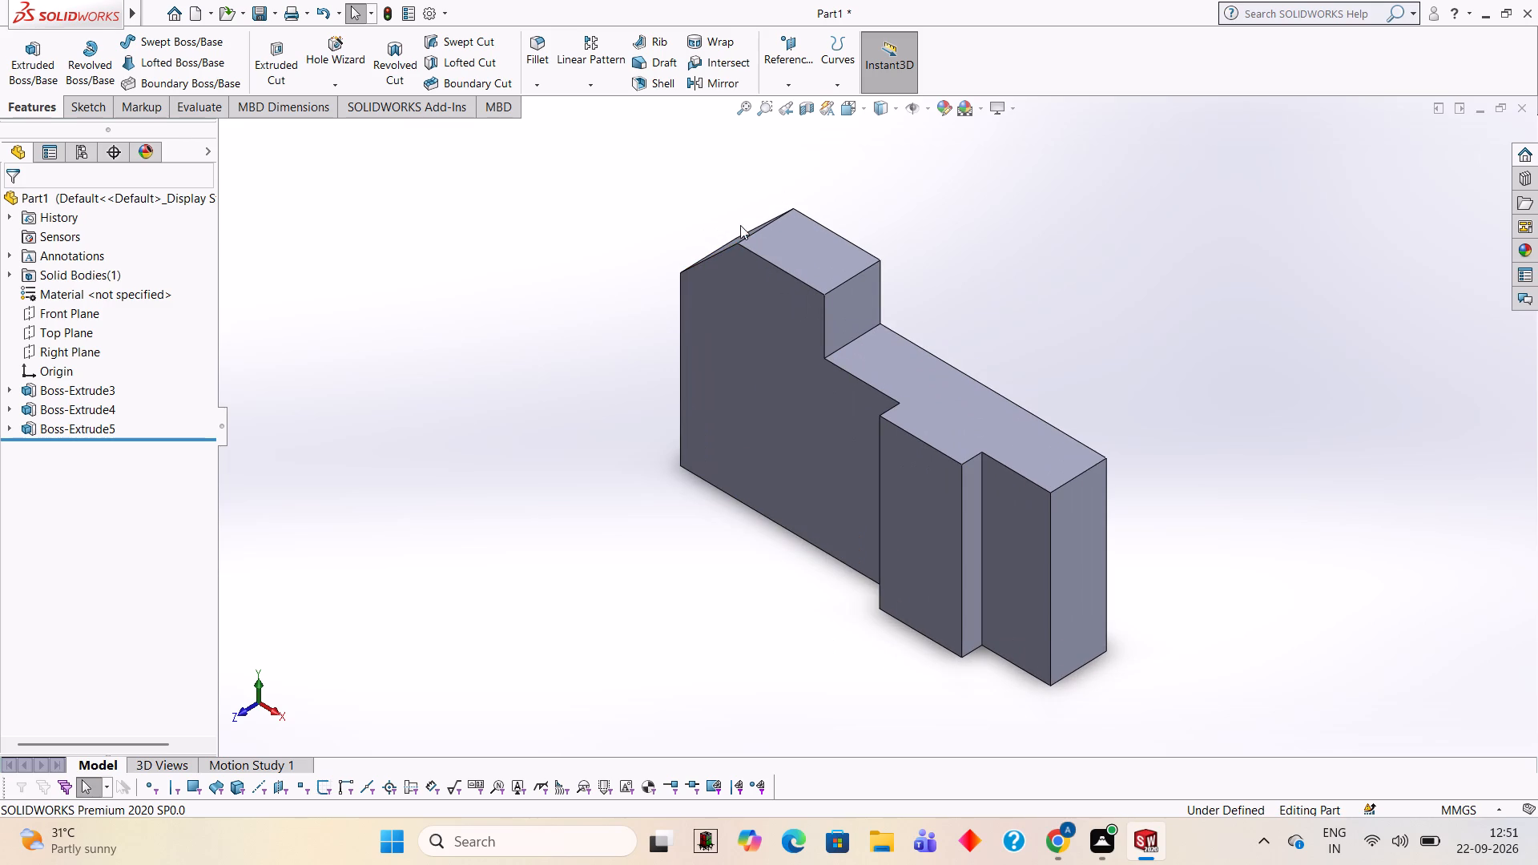
{"action": "scroll", "coordinate": [855, 669], "scroll_direction": "up", "scroll_amount": 1}
{"action": "scroll", "coordinate": [855, 669], "scroll_direction": "down", "scroll_amount": 1}
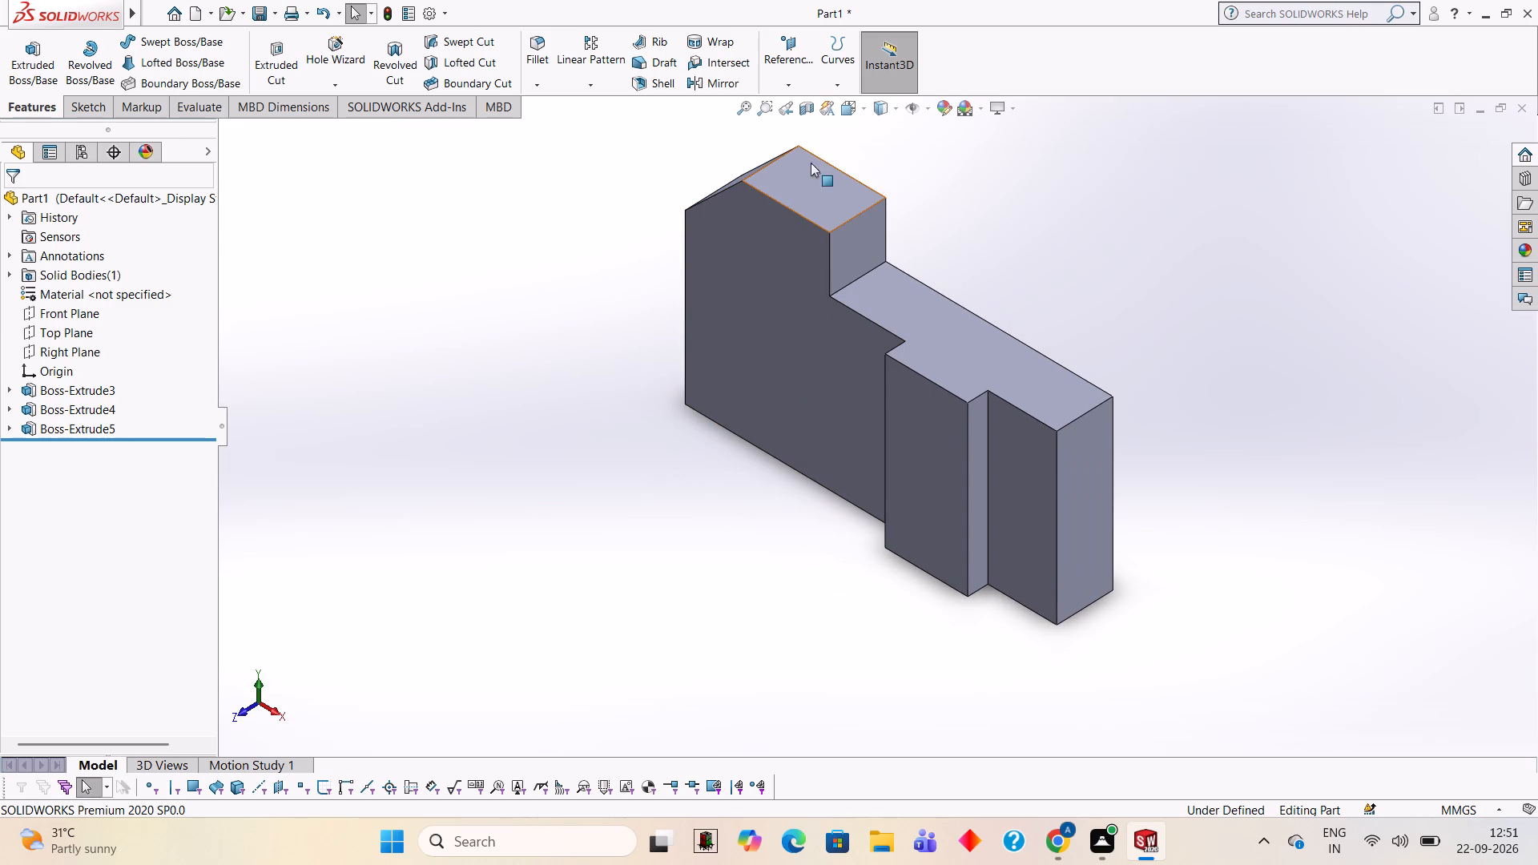
{"action": "scroll", "coordinate": [827, 146], "scroll_direction": "down", "scroll_amount": 1}
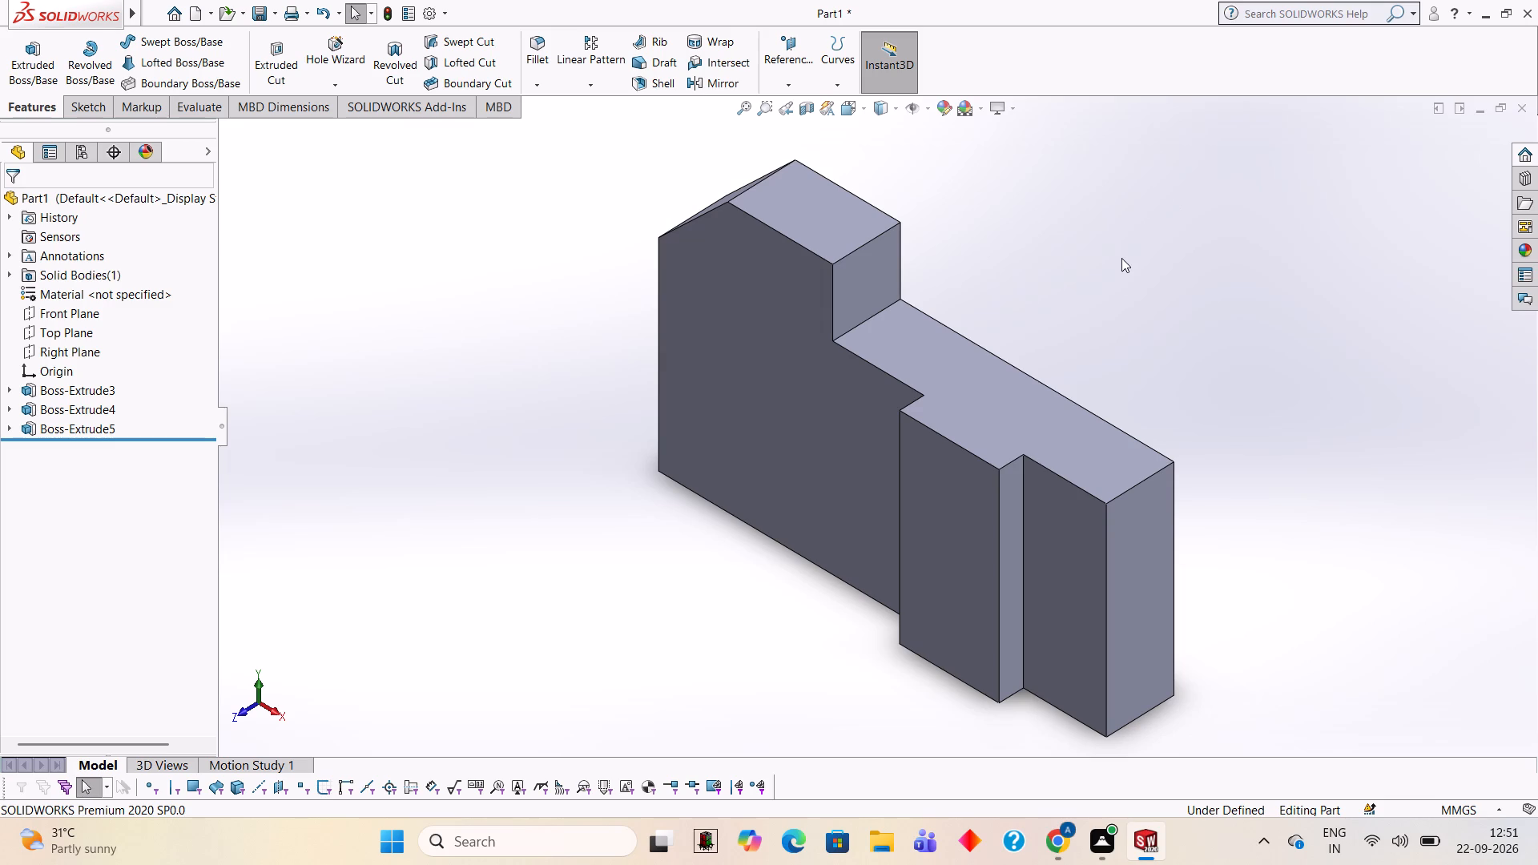
Start a new sketch on the front face of the 36 mm wide strip and view it face-on.
{"action": "left_click", "coordinate": [938, 565]}
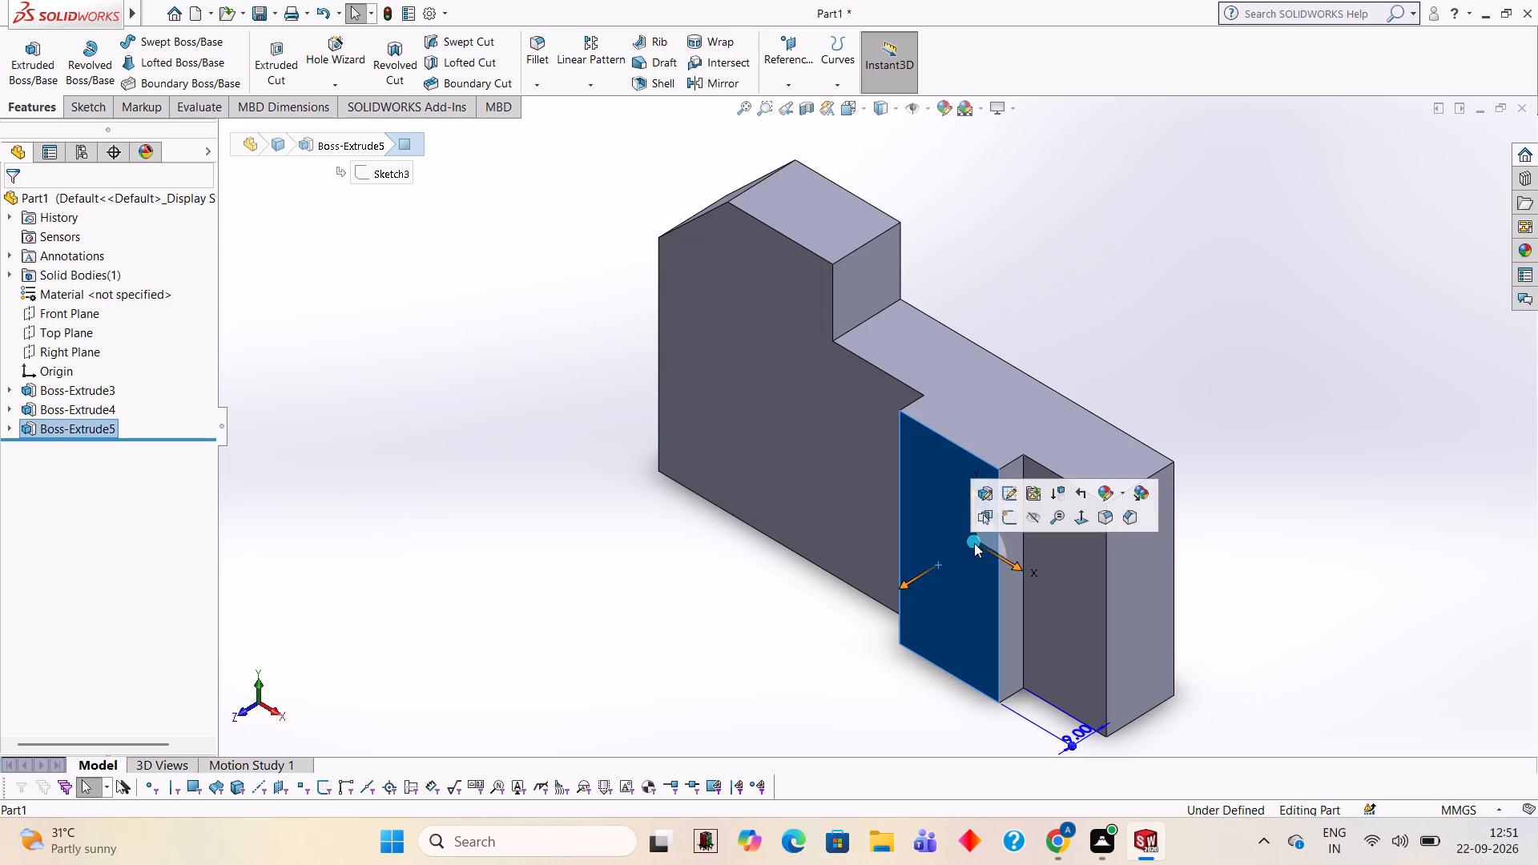
{"action": "left_click", "coordinate": [1007, 517]}
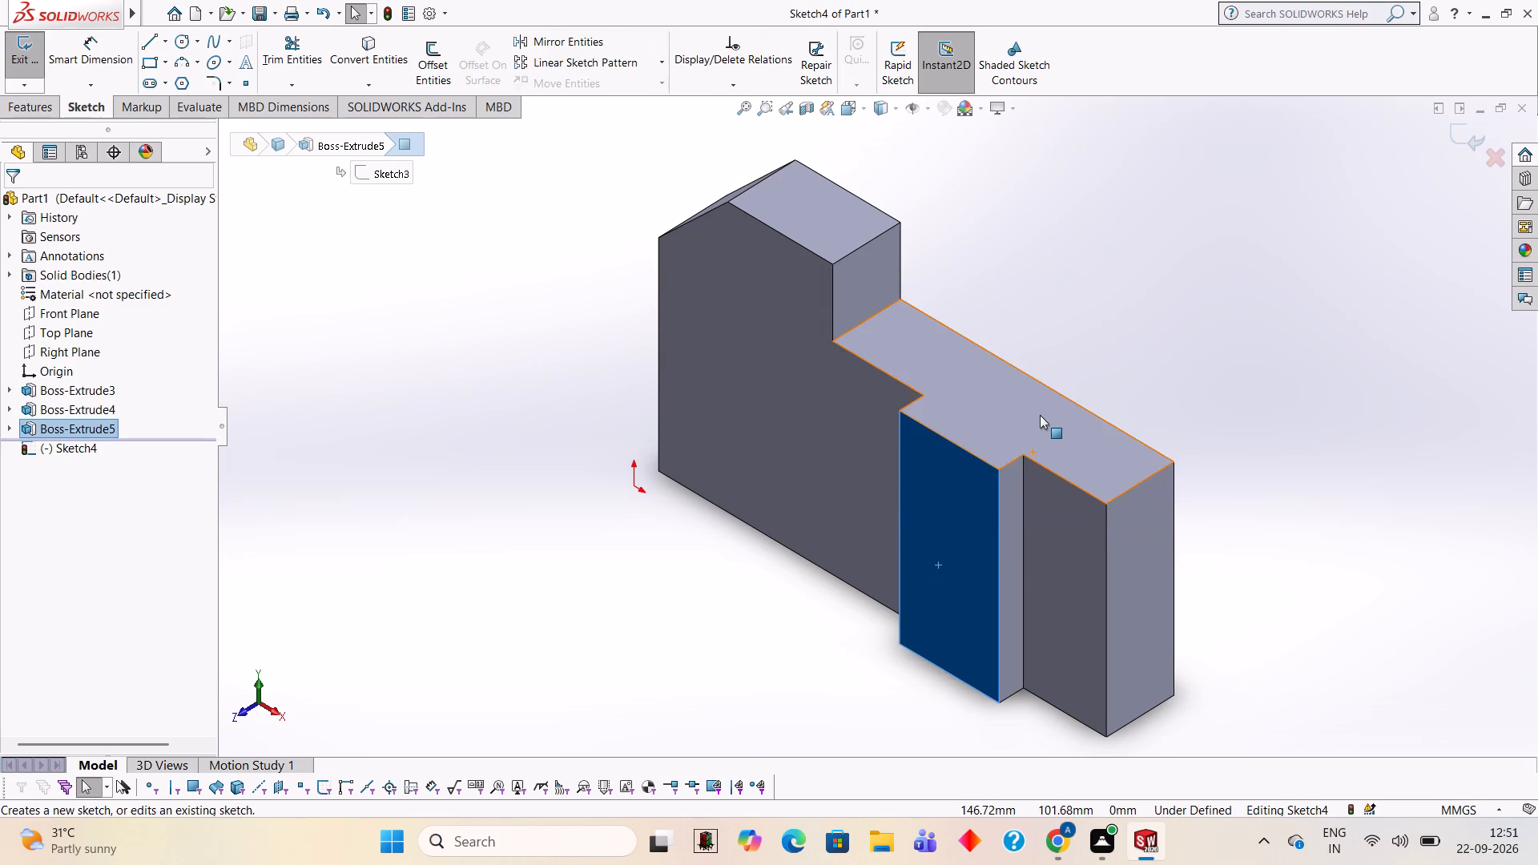
{"action": "key", "text": "ctrl+8"}
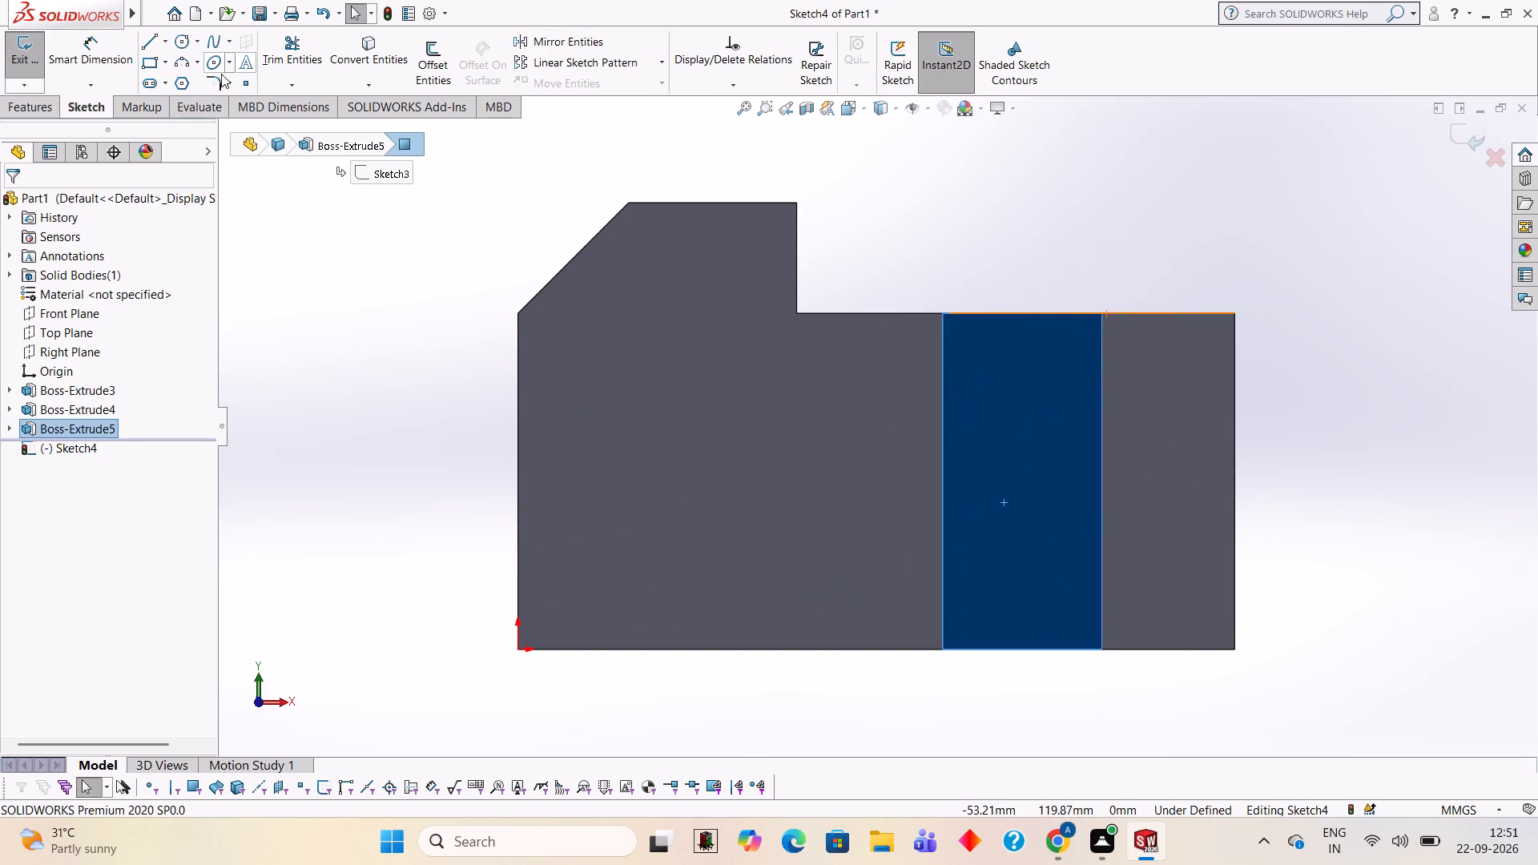
Sketch a 36 x 38 mm rectangle across the strip's face, starting it with a 19 mm guide line down from the strip's top corner.
{"action": "left_click", "coordinate": [151, 46]}
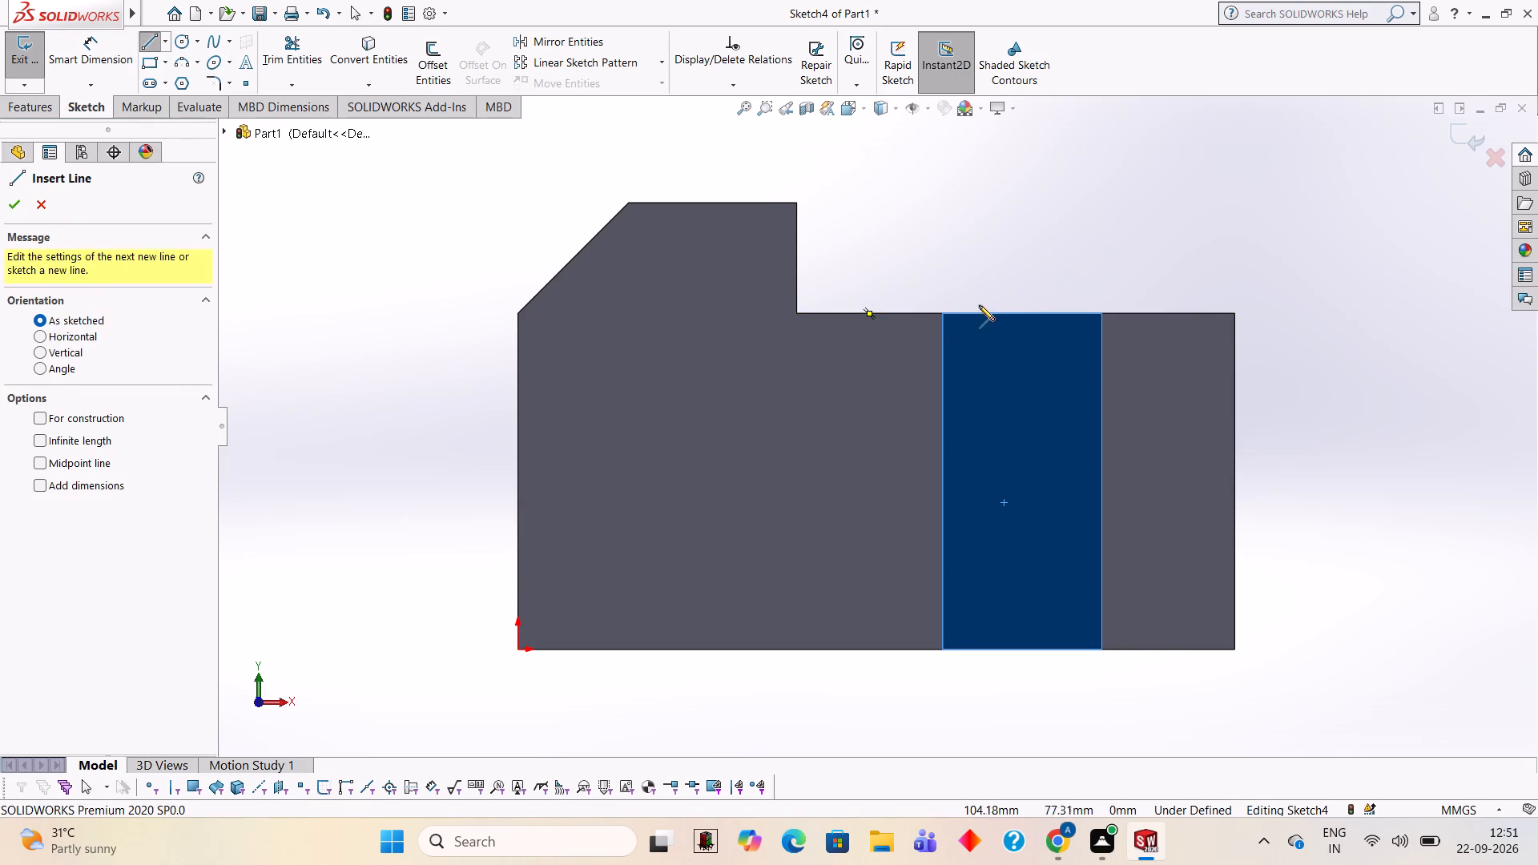
{"action": "left_click", "coordinate": [944, 313]}
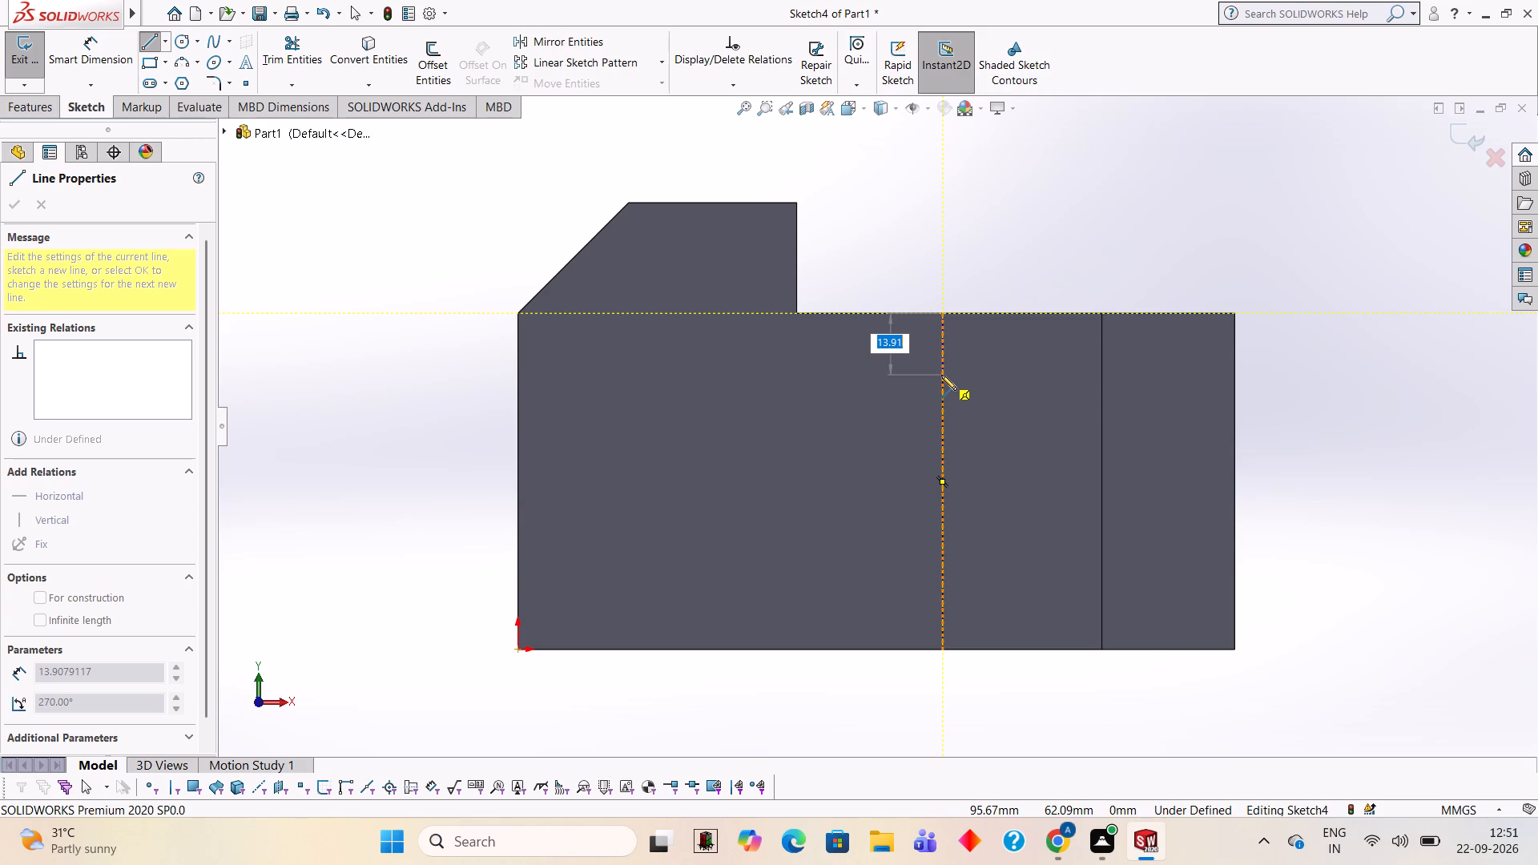
{"action": "type", "text": "19"}
{"action": "key", "text": "Return"}
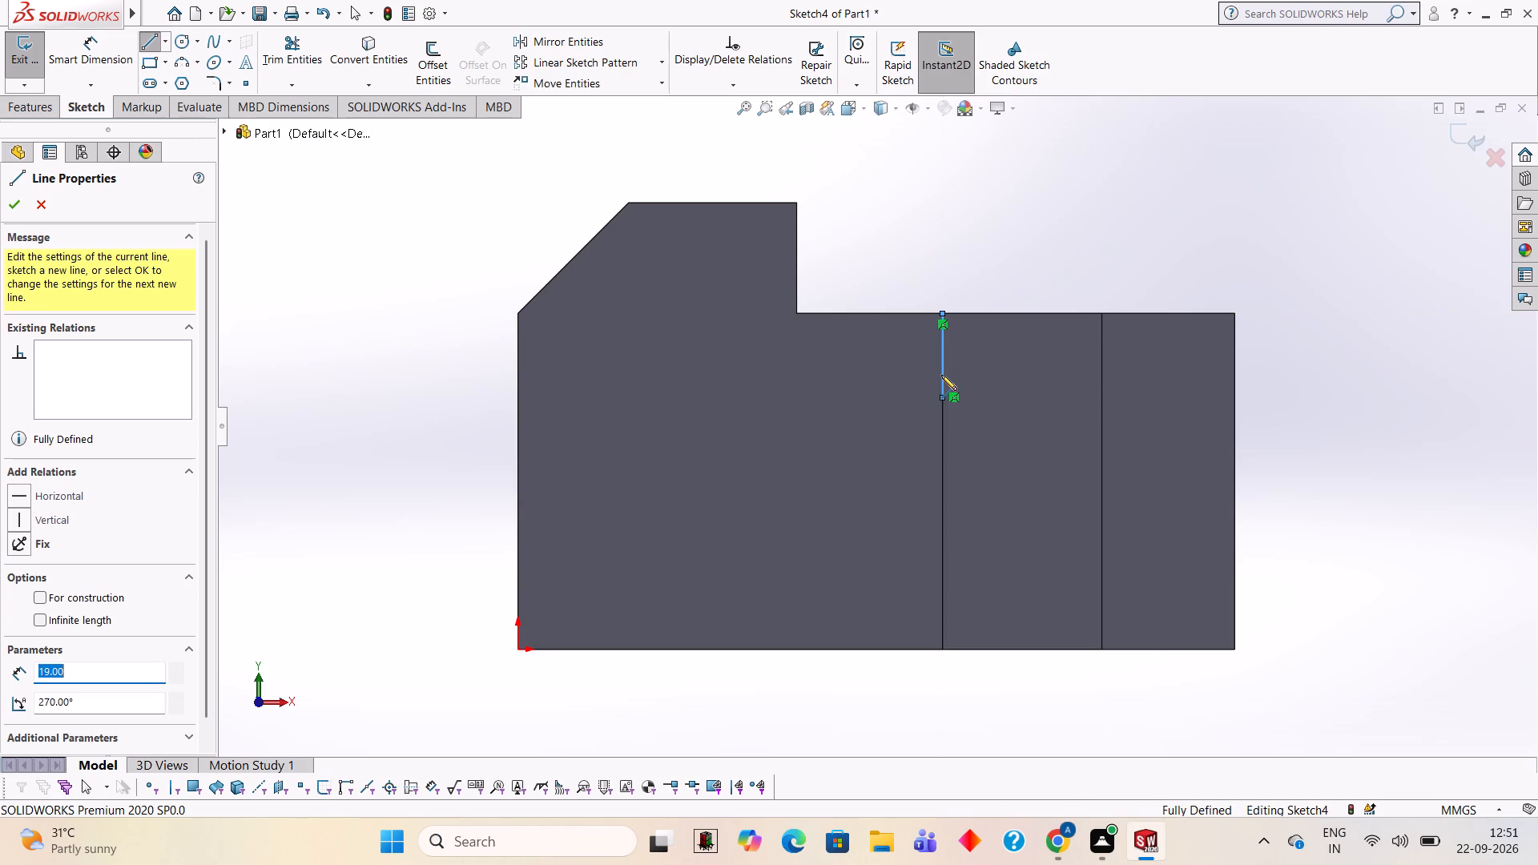
{"action": "left_click", "coordinate": [1101, 396]}
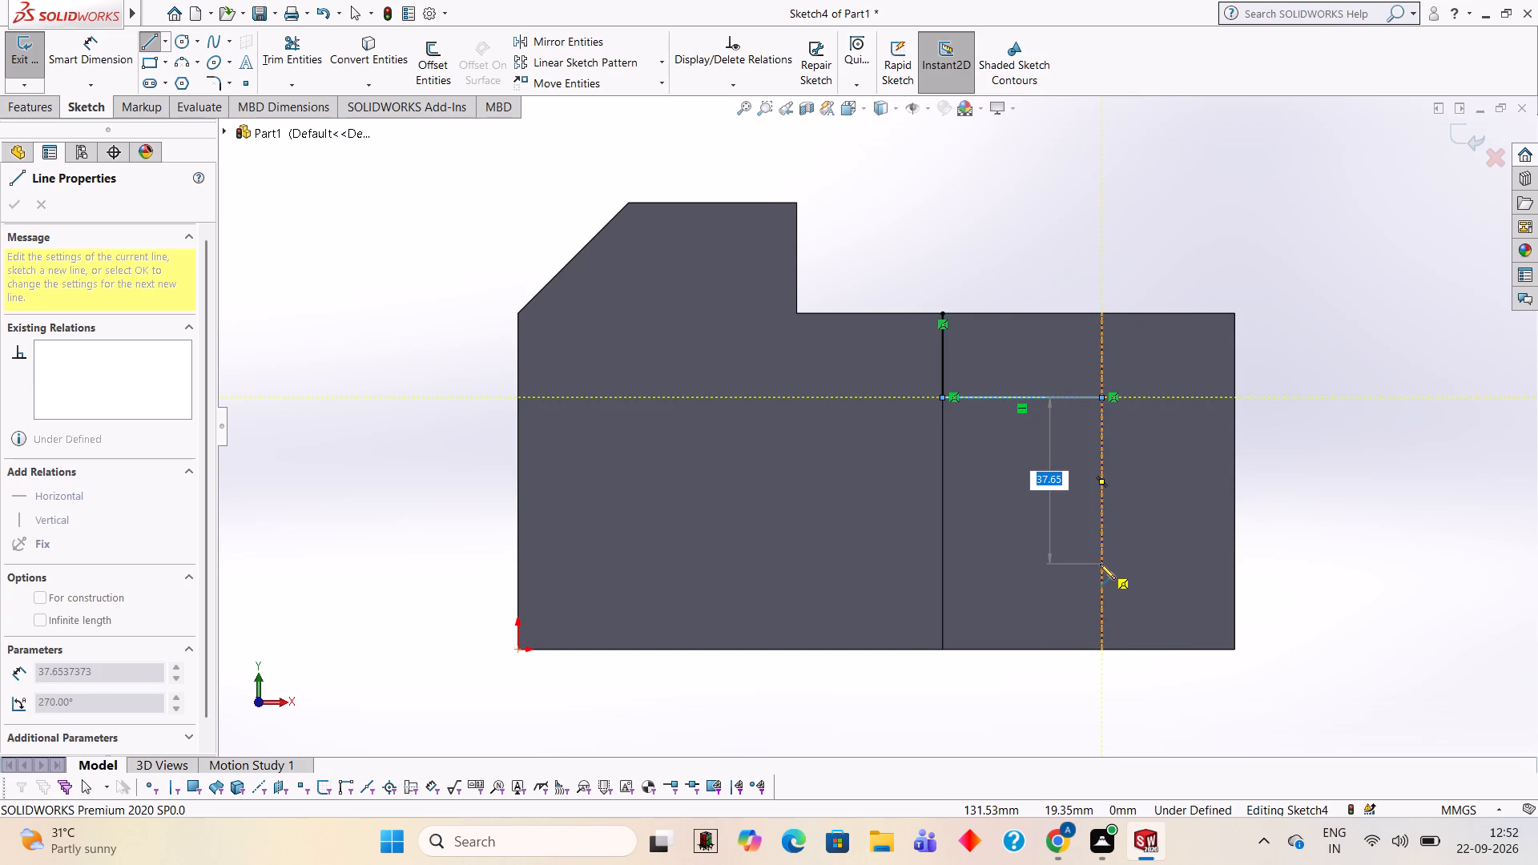
{"action": "type", "text": "38"}
{"action": "key", "text": "Return"}
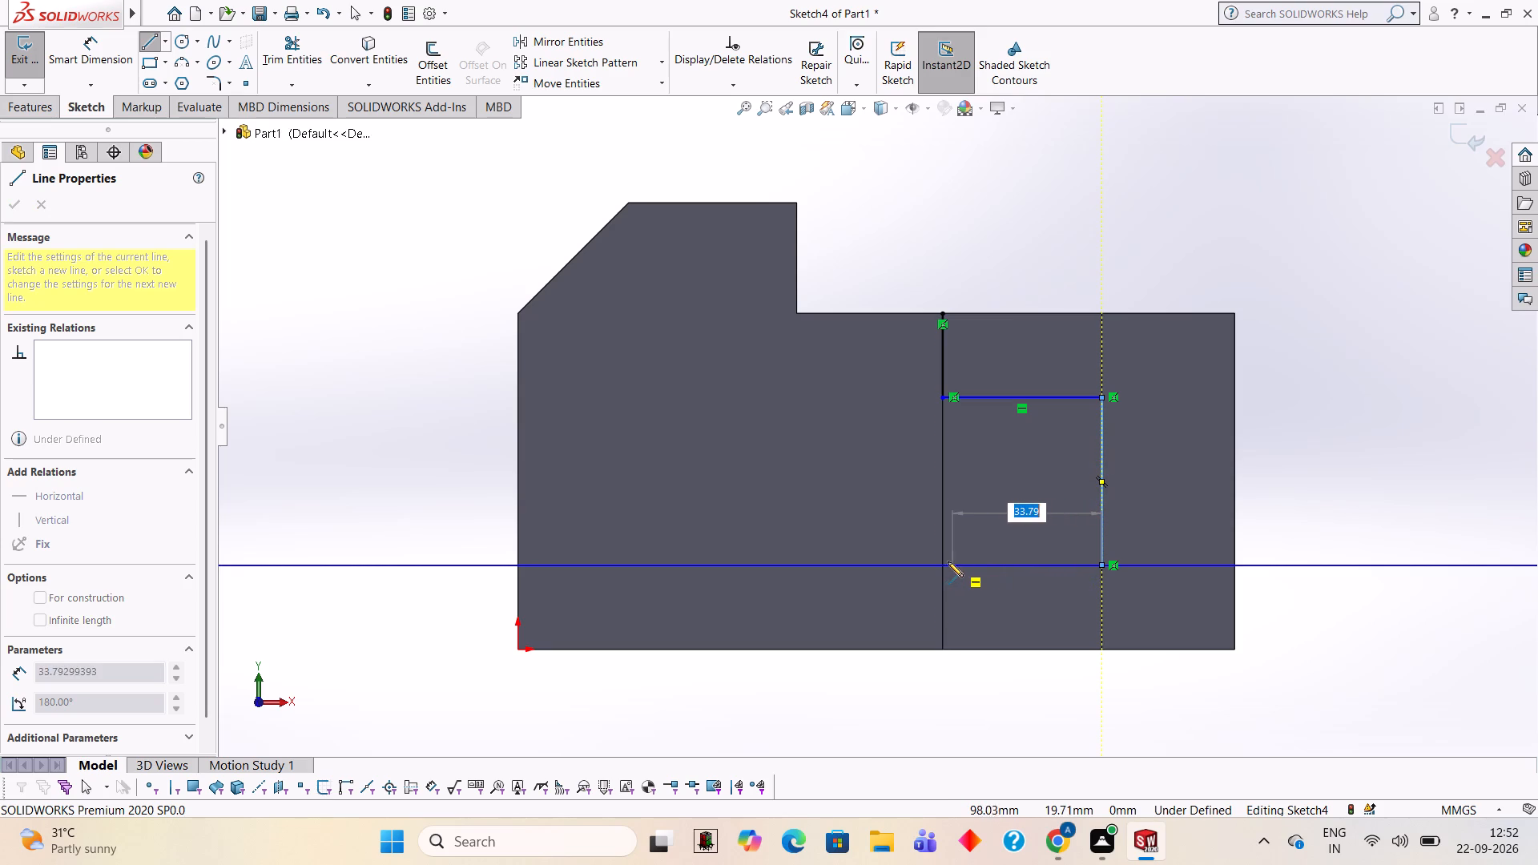
{"action": "left_click", "coordinate": [943, 565]}
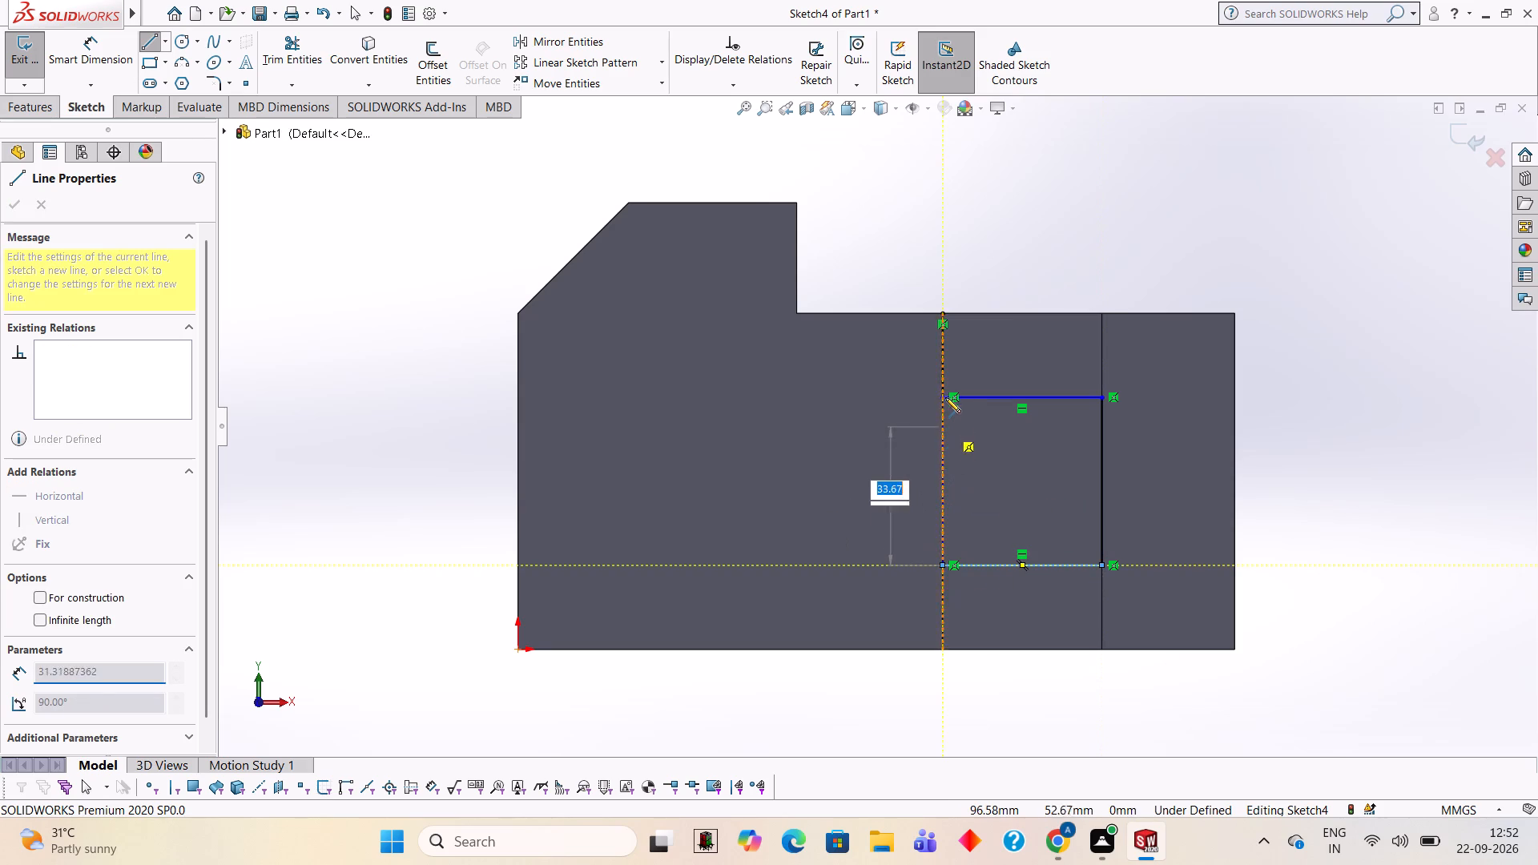
{"action": "left_click", "coordinate": [944, 396]}
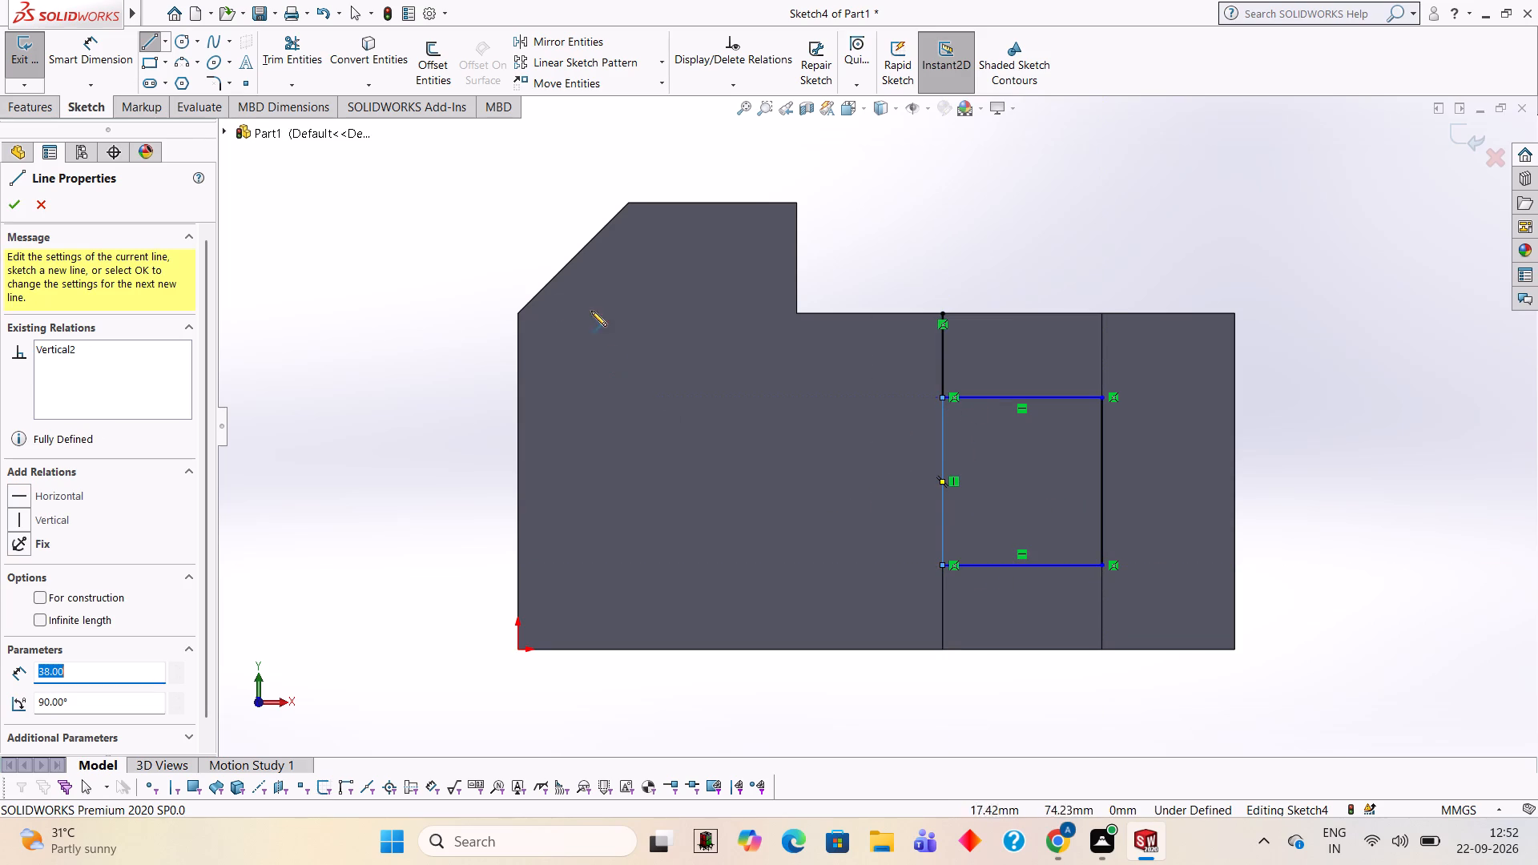
{"action": "key", "text": "Escape"}
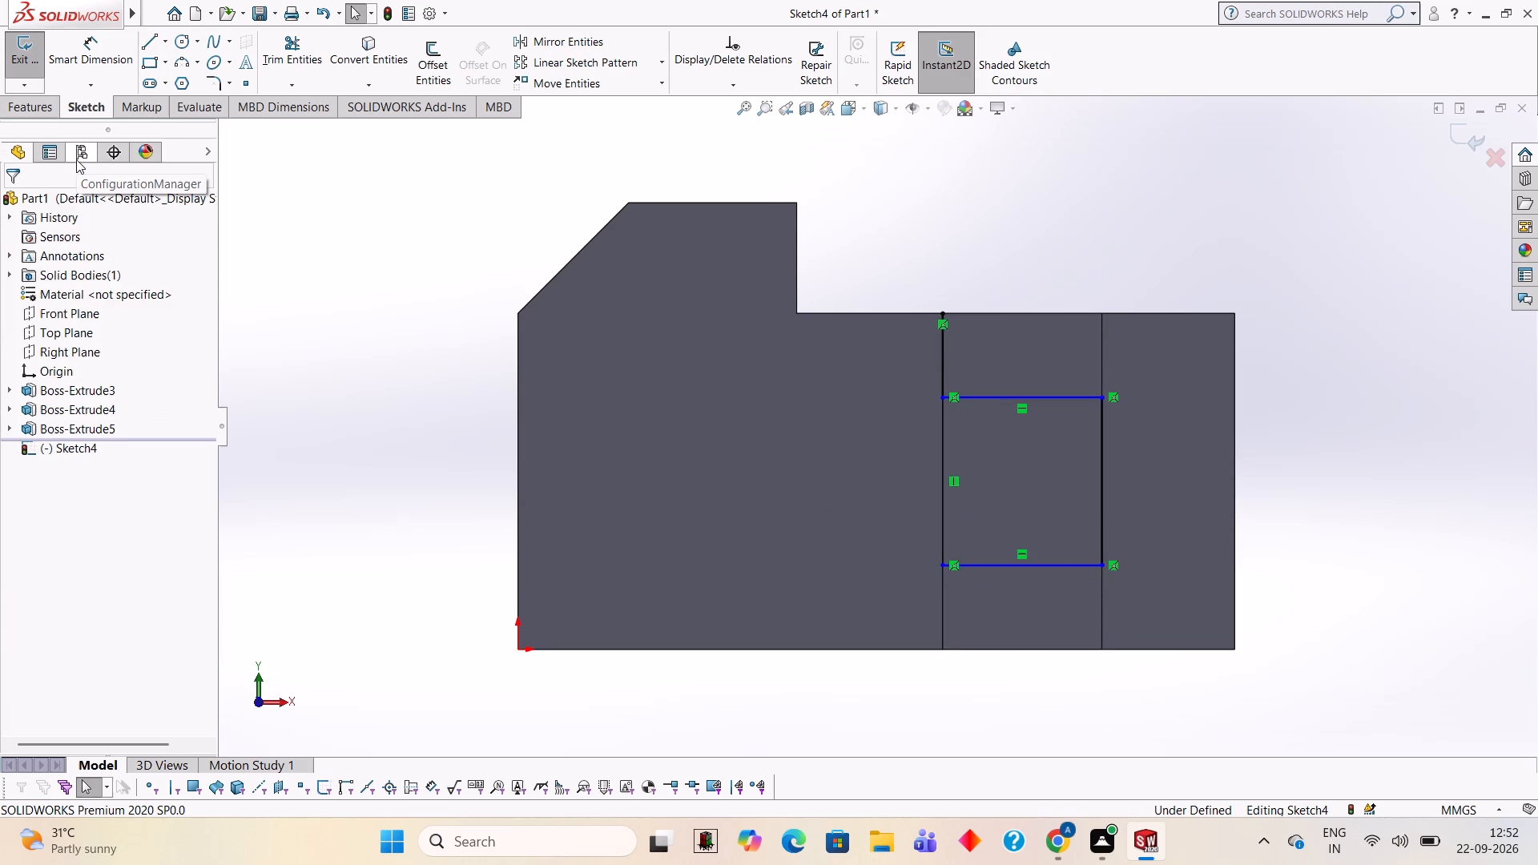
Delete the 19 mm guide line above the rectangle.
{"action": "left_click", "coordinate": [941, 367]}
{"action": "key", "text": "Delete"}
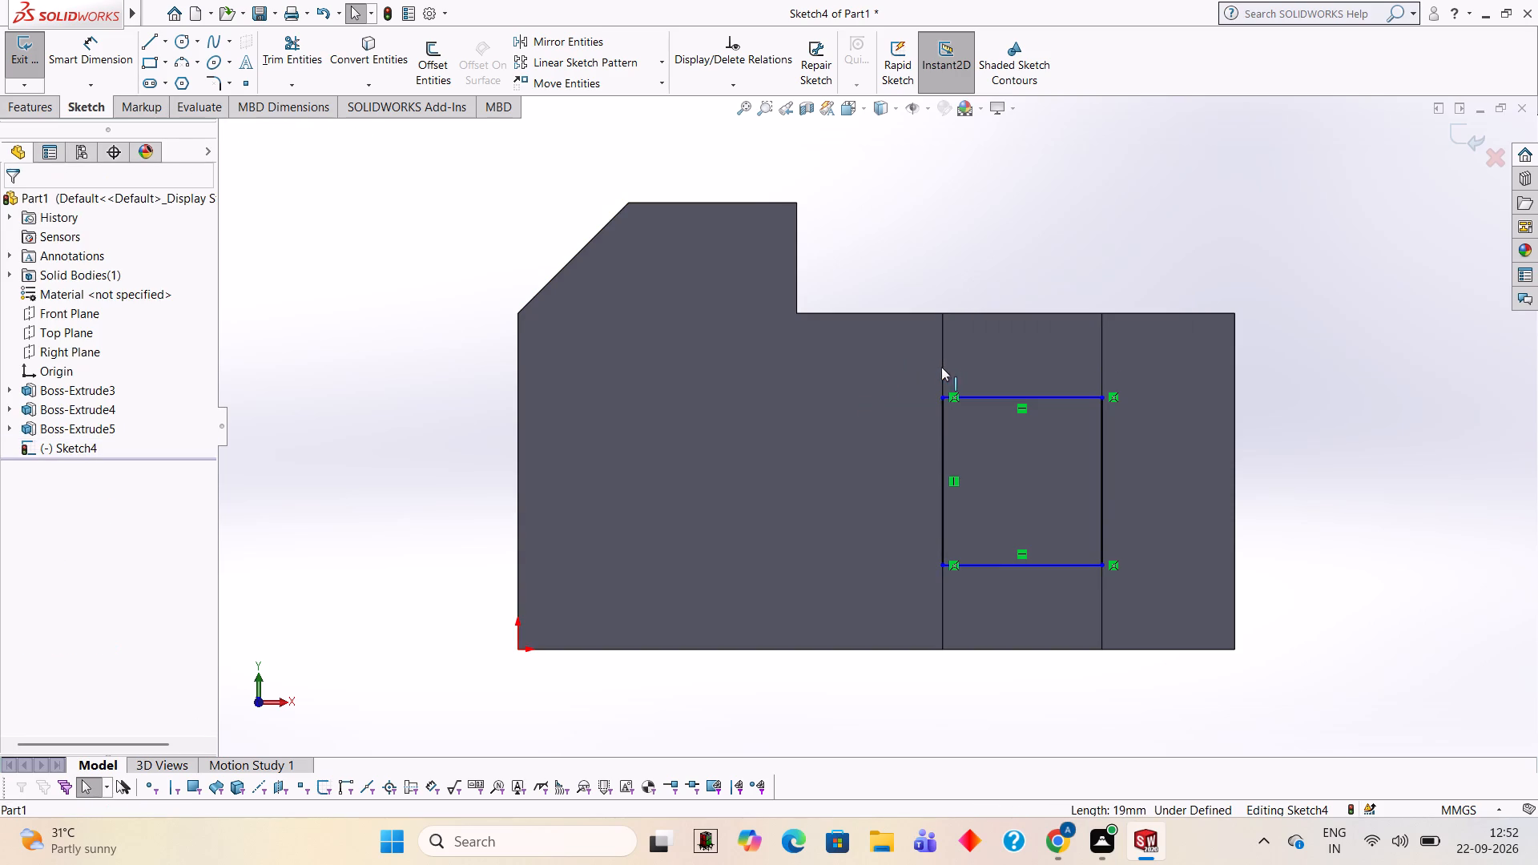
Extrude the 36 x 38 mm rectangle outward from the strip's face to a blind depth of 12 mm.
{"action": "middle_click_drag", "start_coordinate": [1344, 363], "coordinate": [1274, 449]}
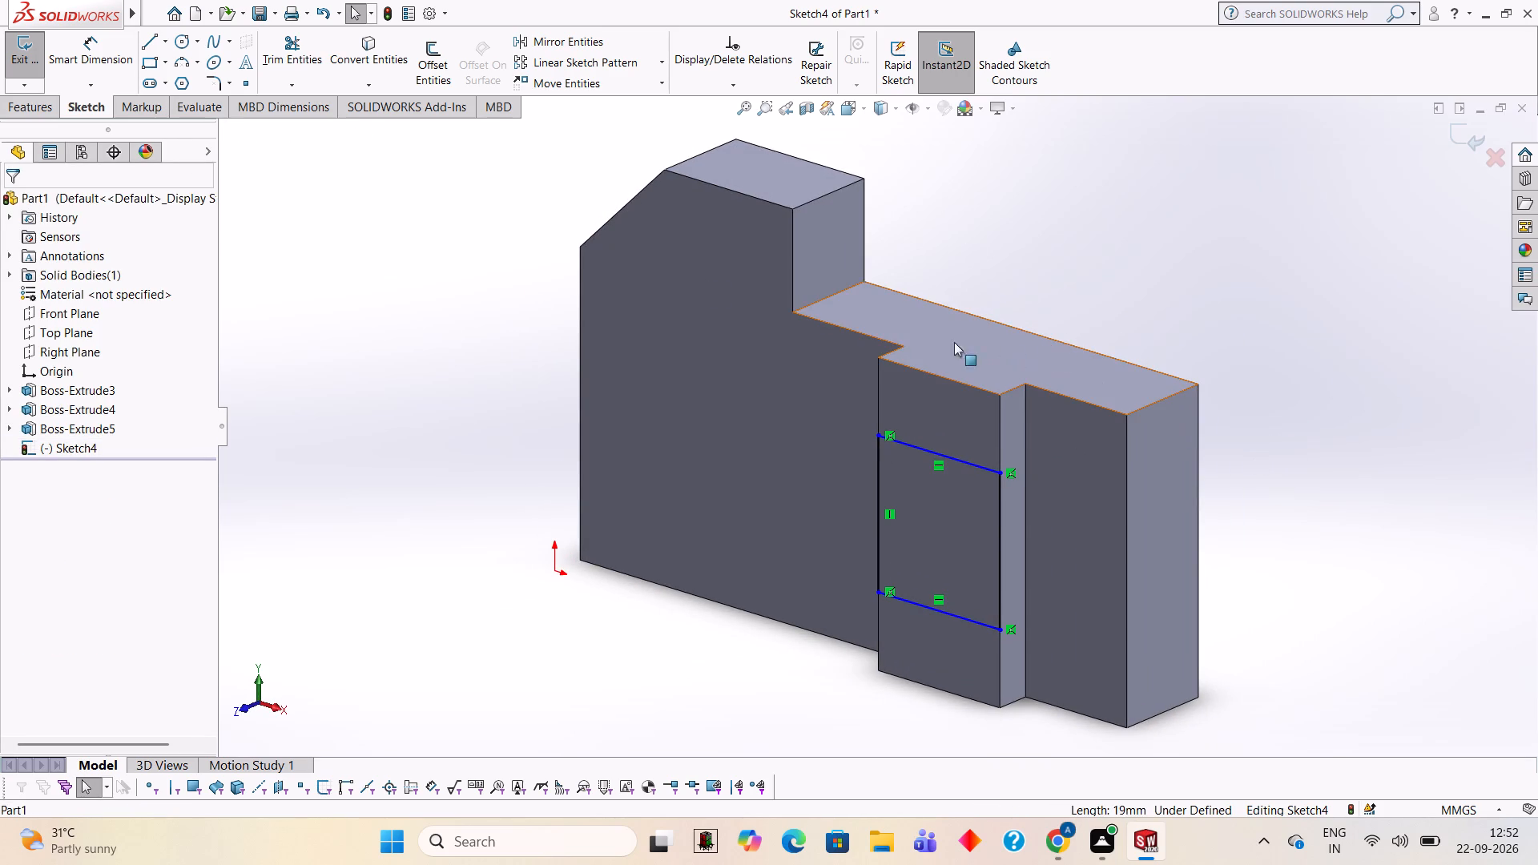
{"action": "left_click", "coordinate": [41, 104]}
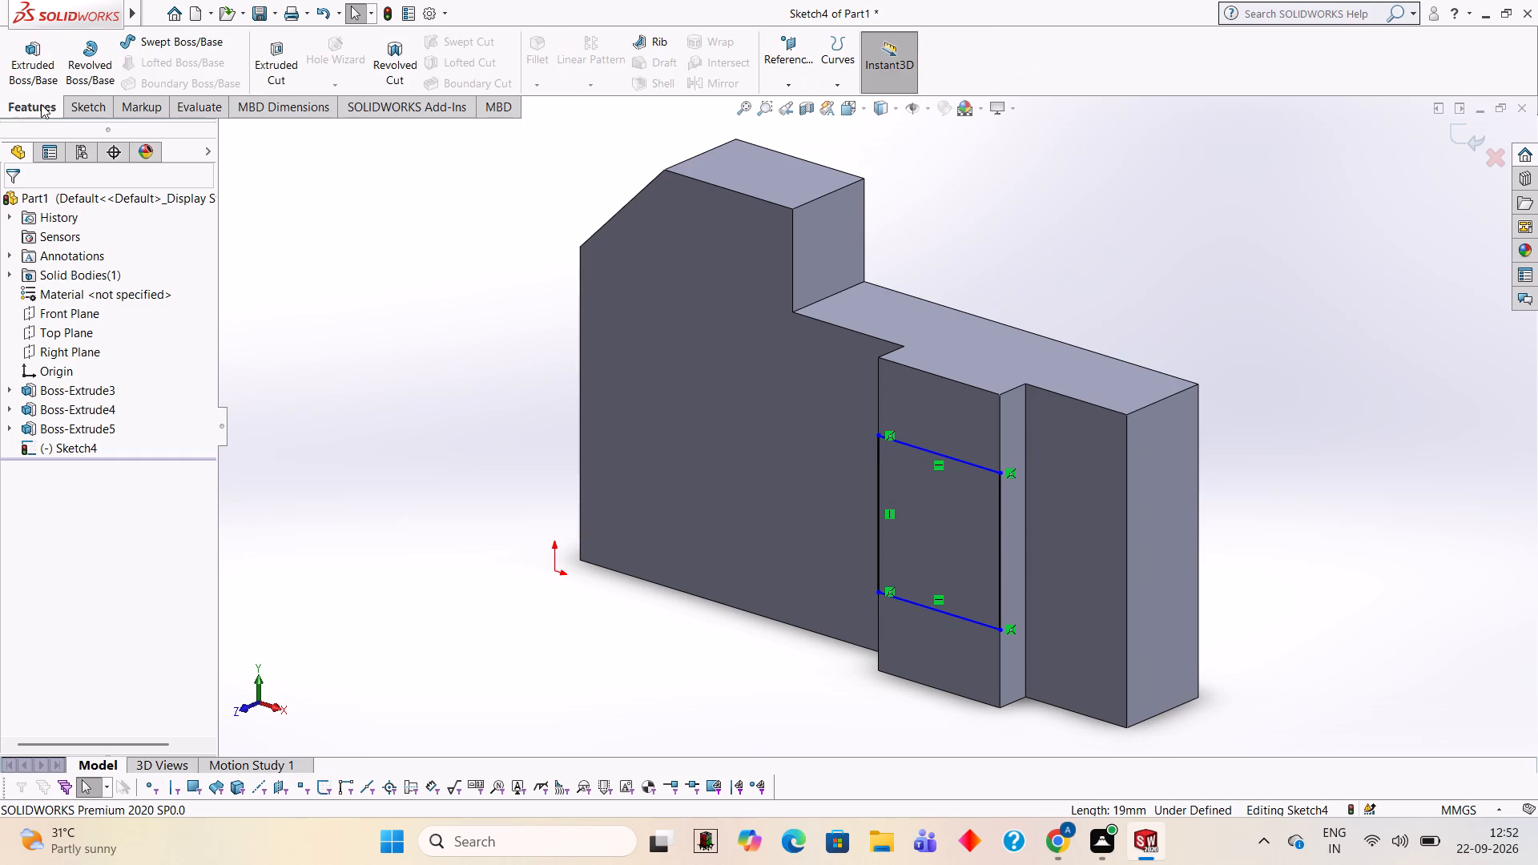
{"action": "left_click", "coordinate": [41, 76]}
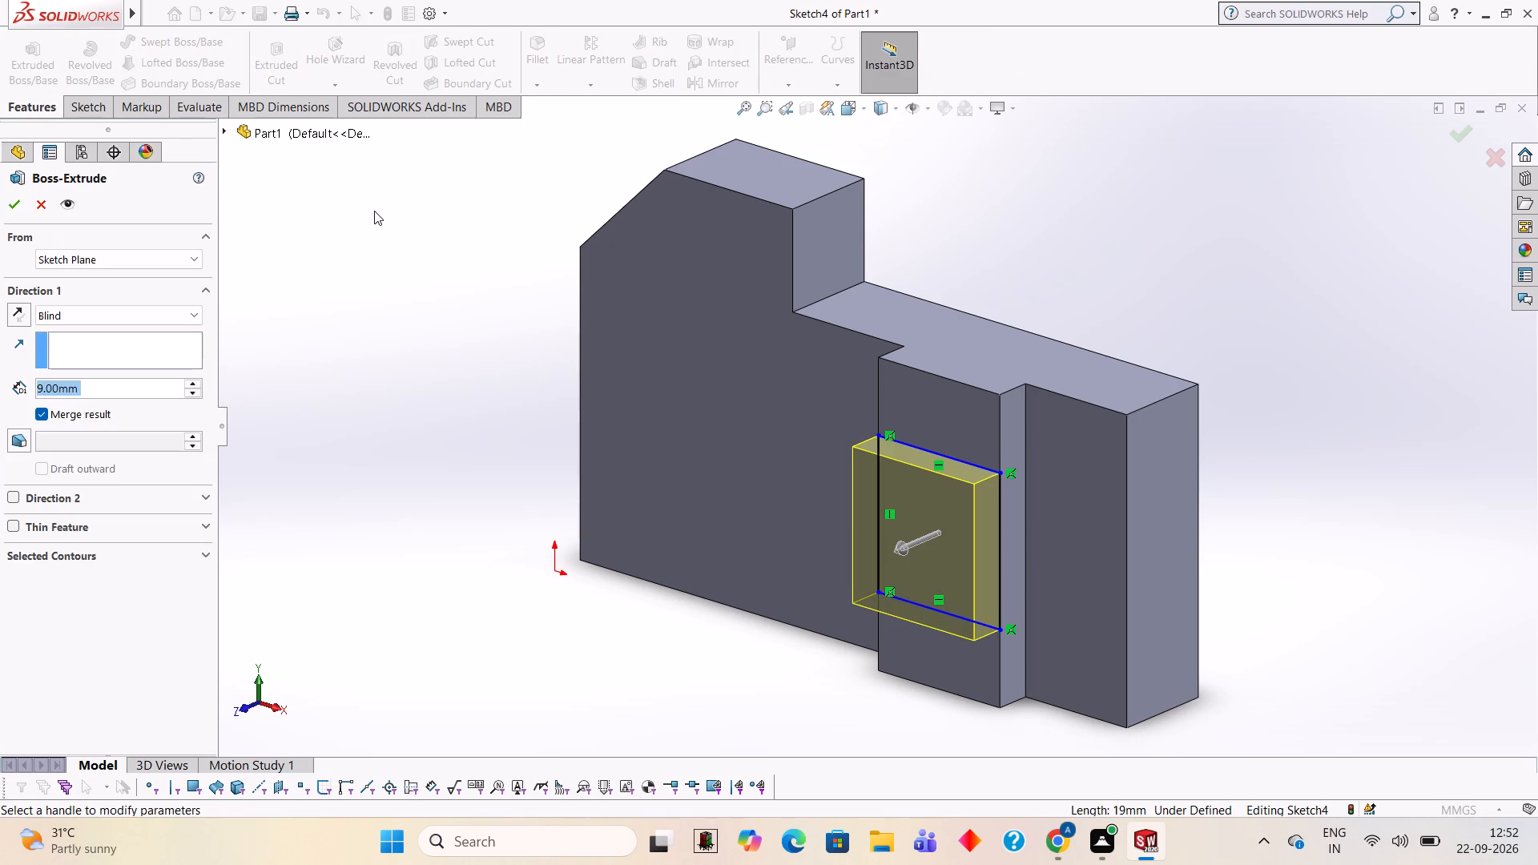
{"action": "type", "text": "12"}
{"action": "key", "text": "Return"}
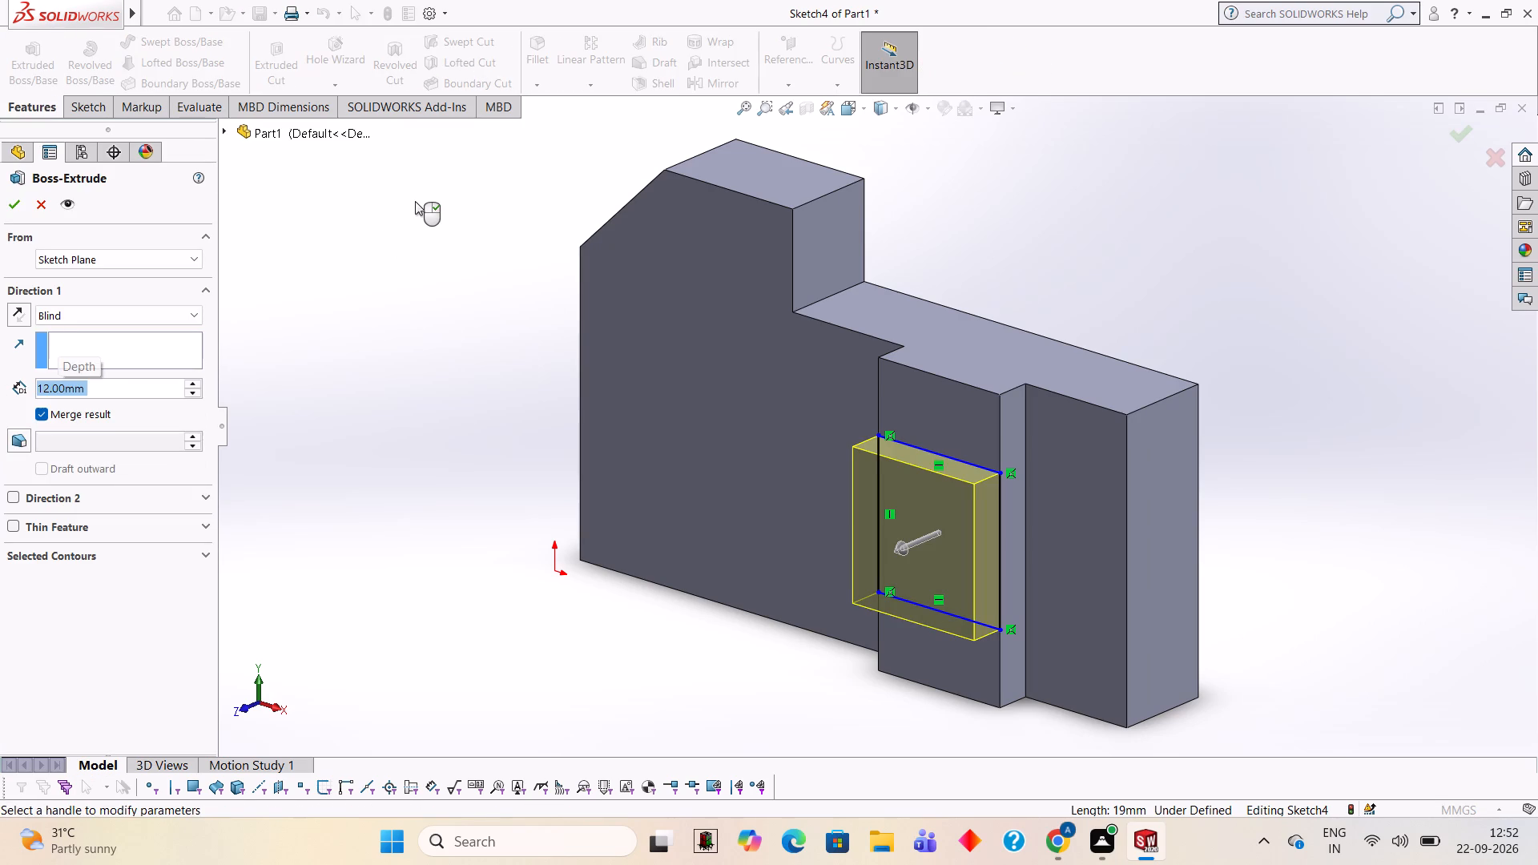
{"action": "left_click", "coordinate": [7, 200]}
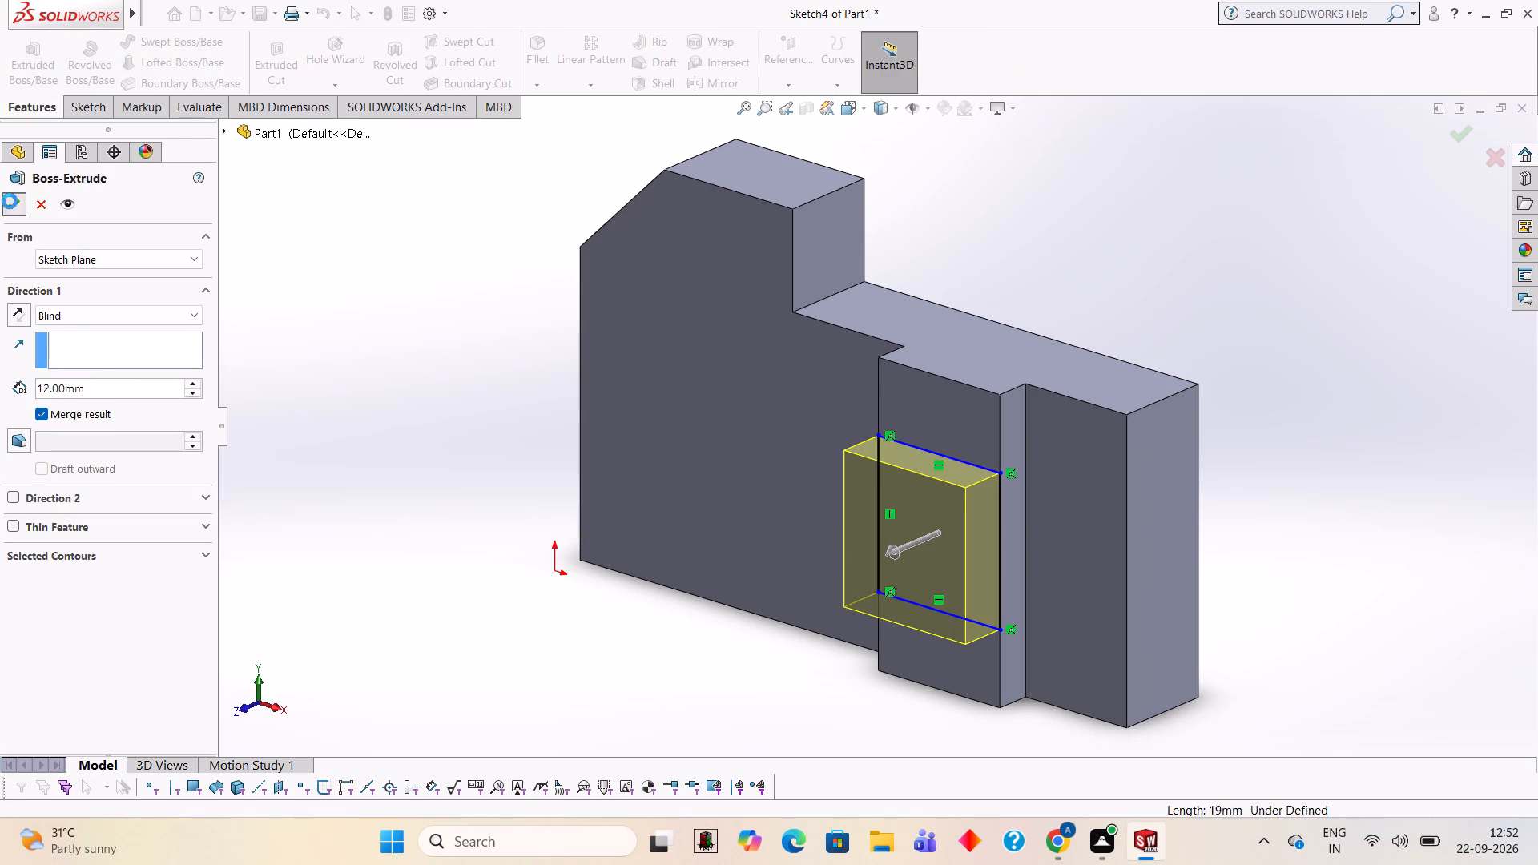
{"action": "left_click", "coordinate": [1041, 229]}
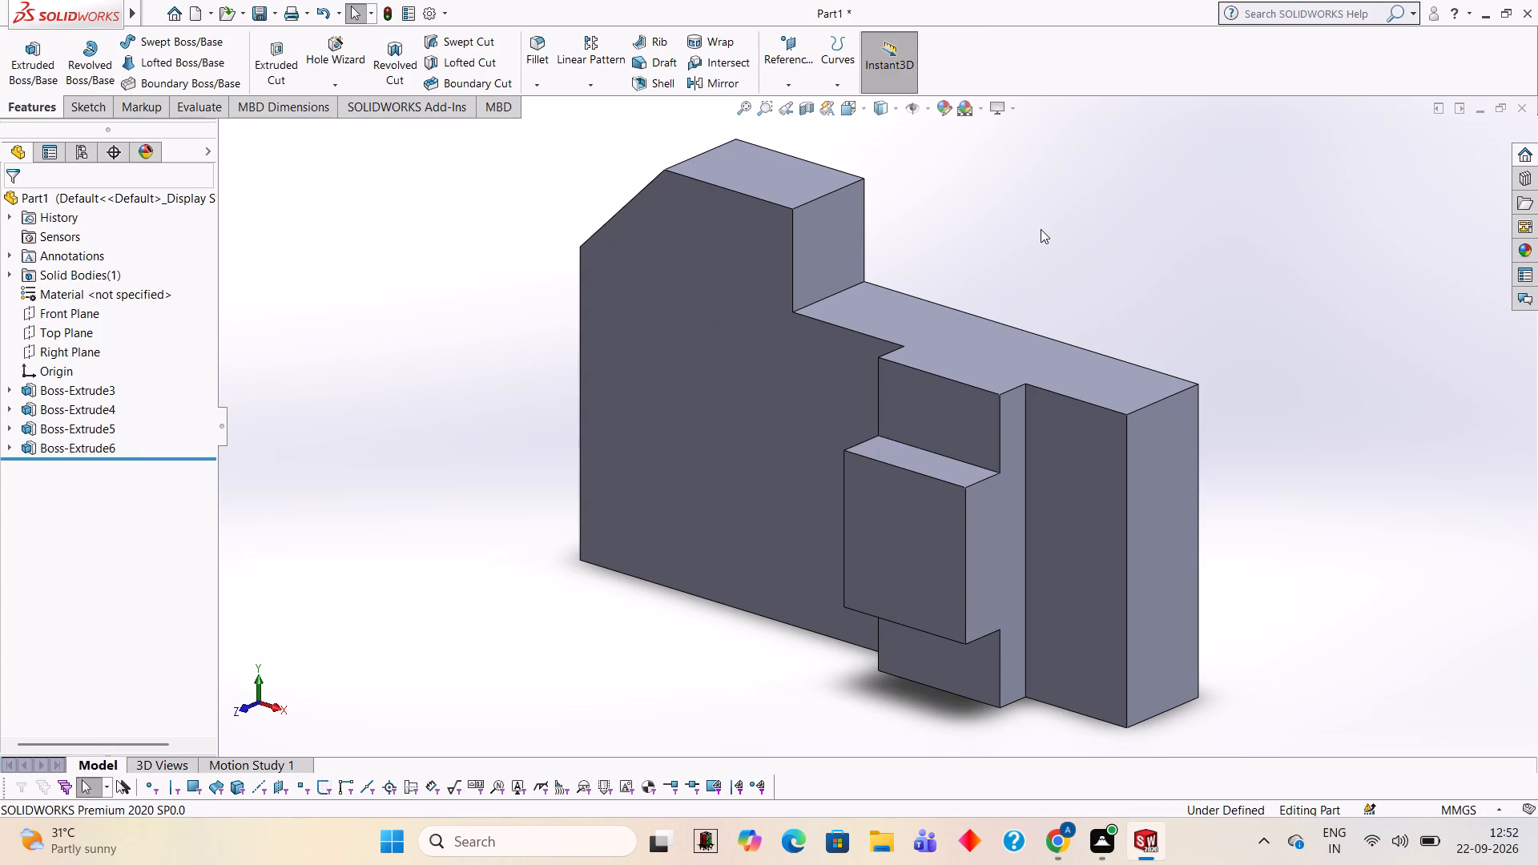
Start a sketch on the front face of the 36 x 38 mm pad and draw a 16 mm diameter circle at its centre.
{"action": "middle_click_drag", "start_coordinate": [1009, 314], "coordinate": [1108, 283]}
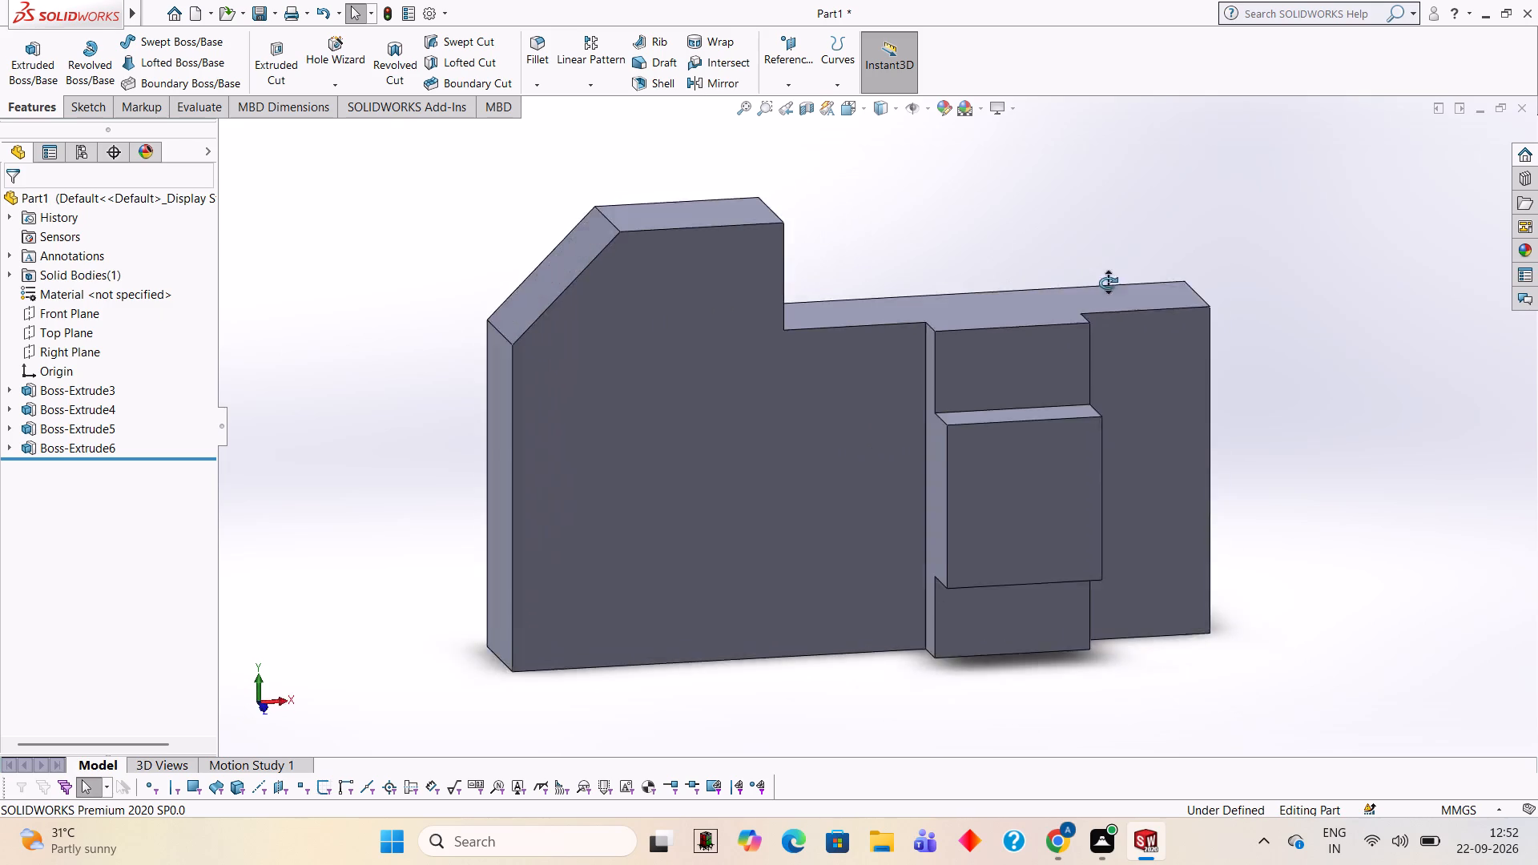
{"action": "middle_click_drag", "start_coordinate": [1108, 283], "coordinate": [968, 304]}
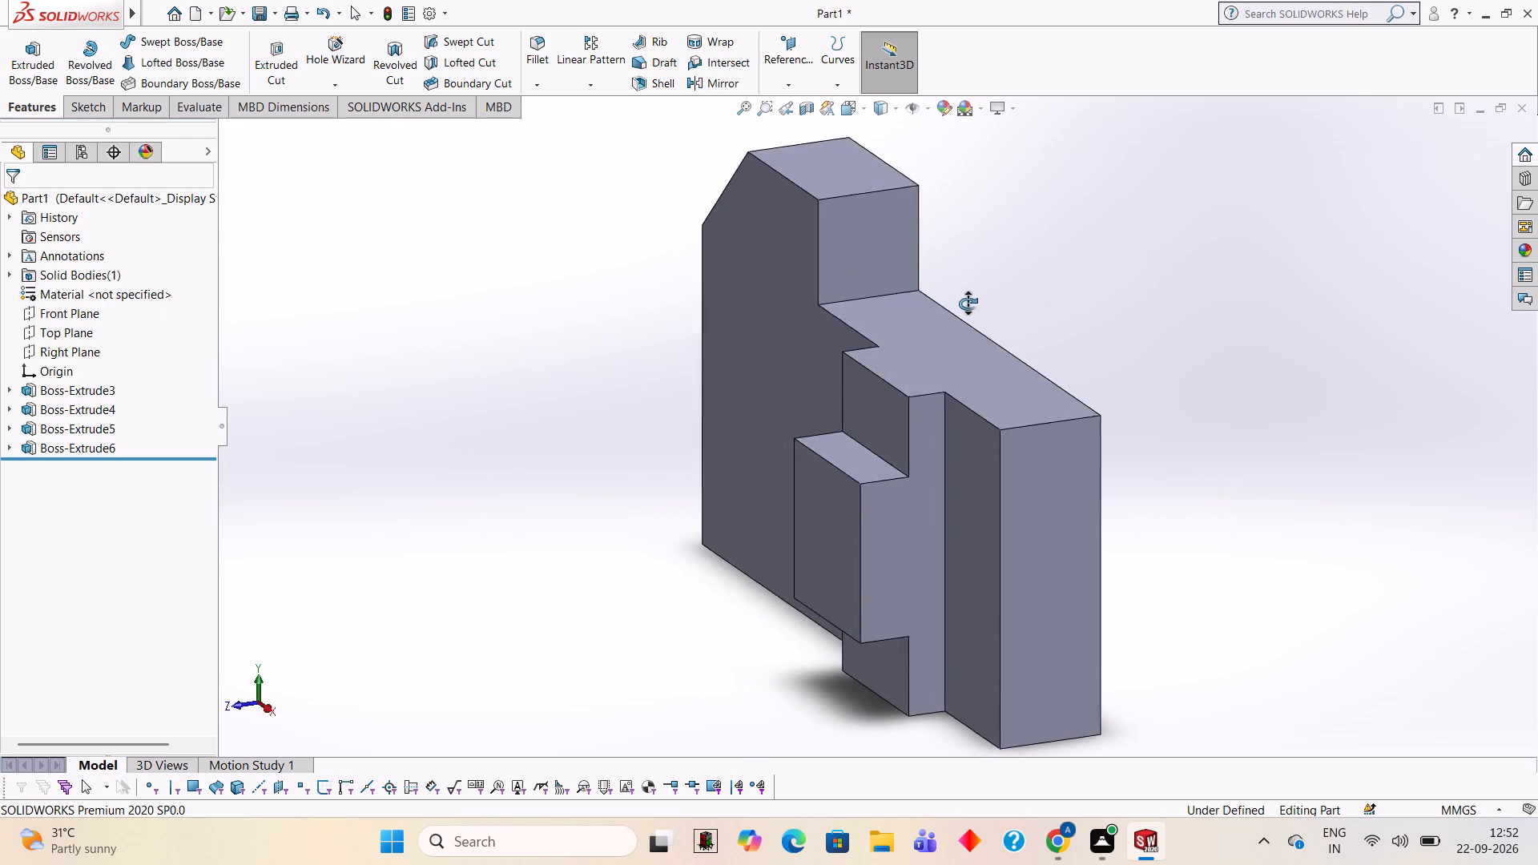
{"action": "middle_click_drag", "start_coordinate": [968, 304], "coordinate": [1042, 352]}
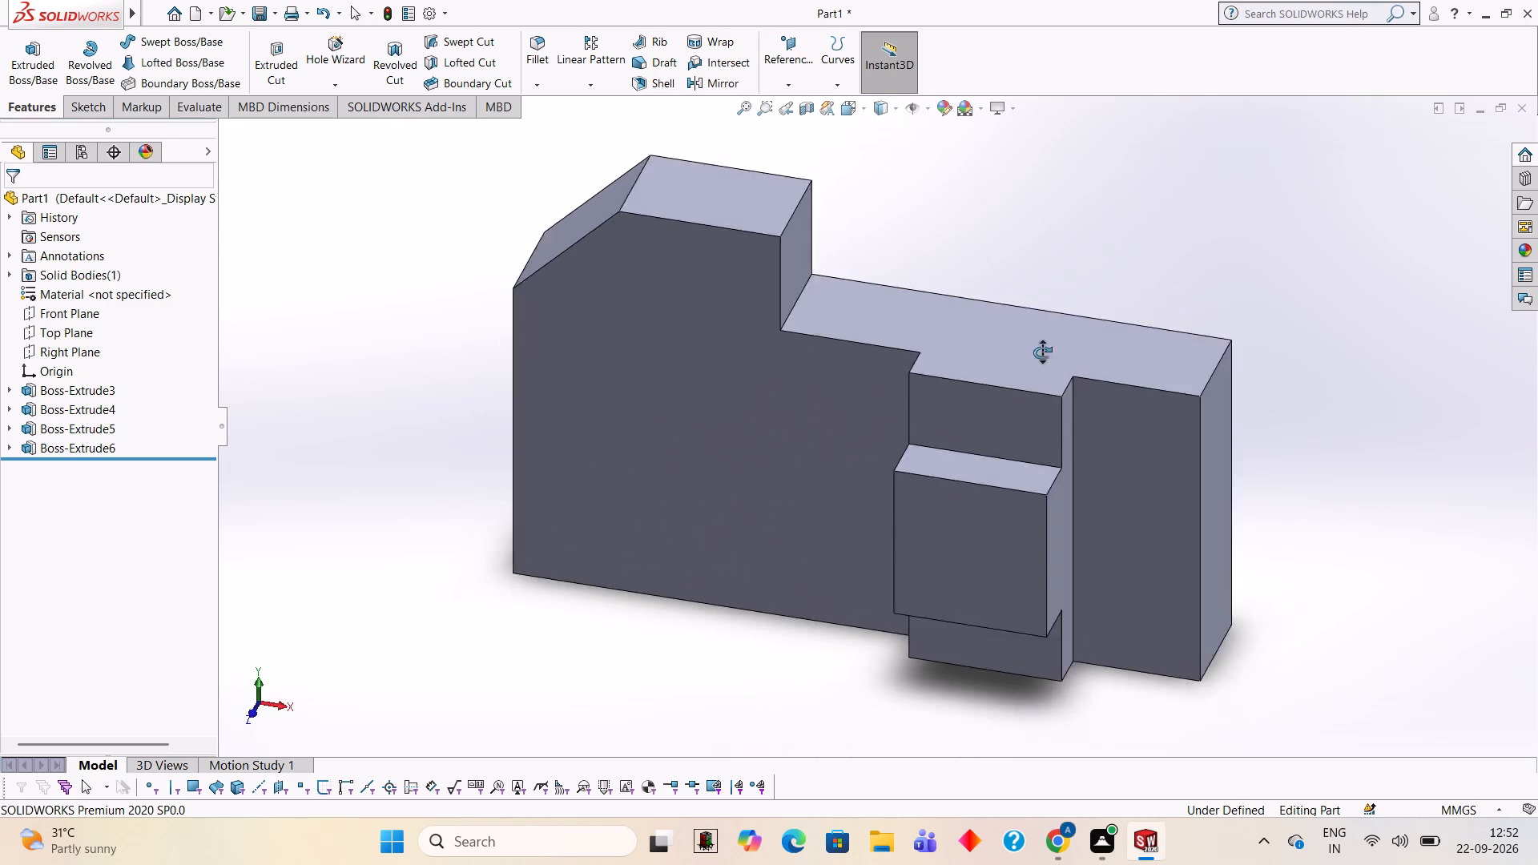
{"action": "middle_click_drag", "start_coordinate": [1042, 352], "coordinate": [1034, 327]}
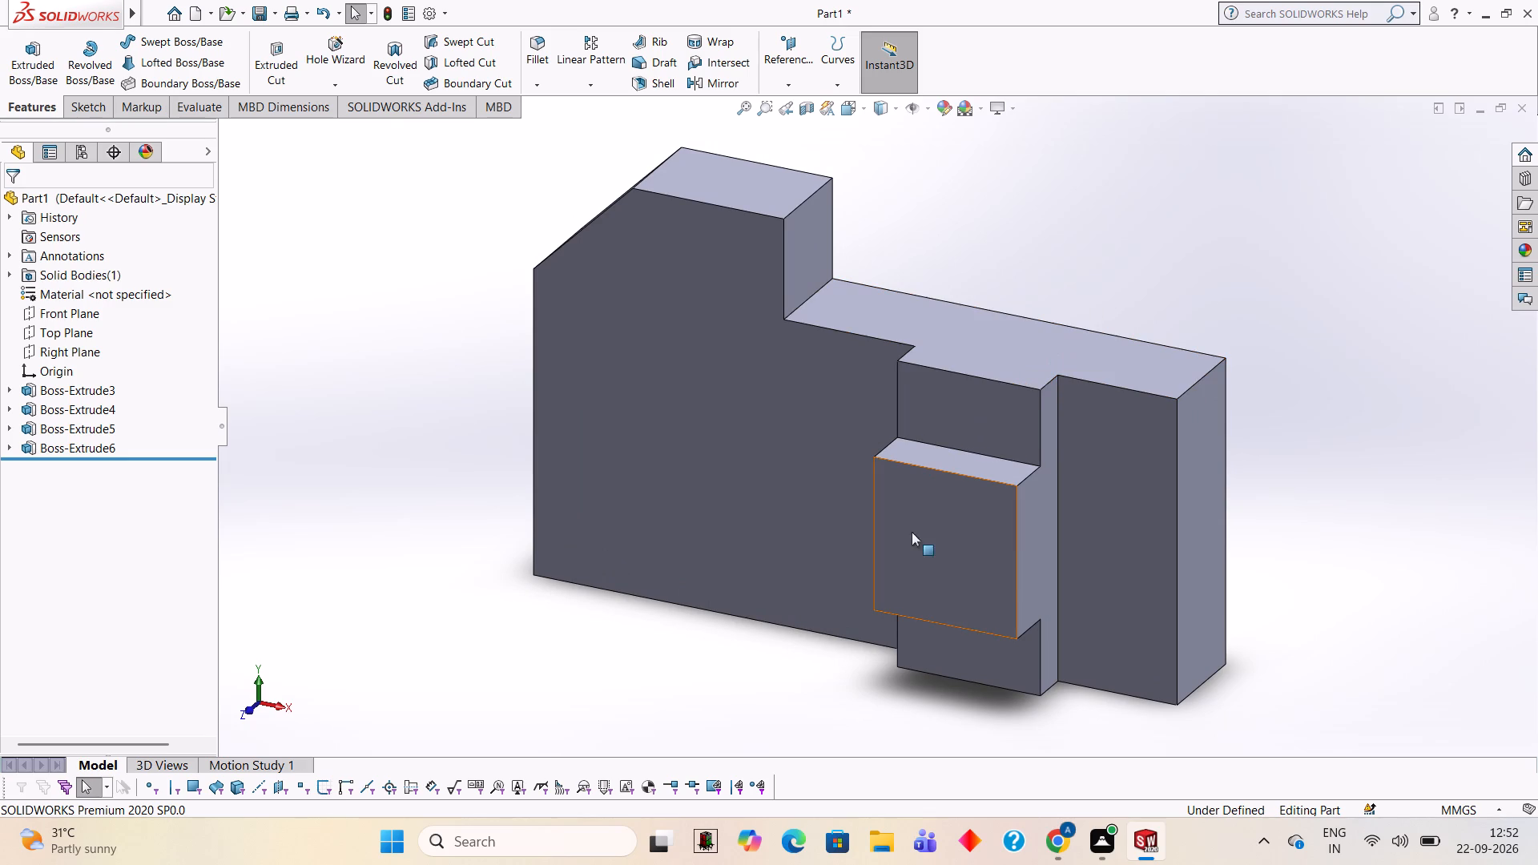
{"action": "left_click", "coordinate": [964, 551]}
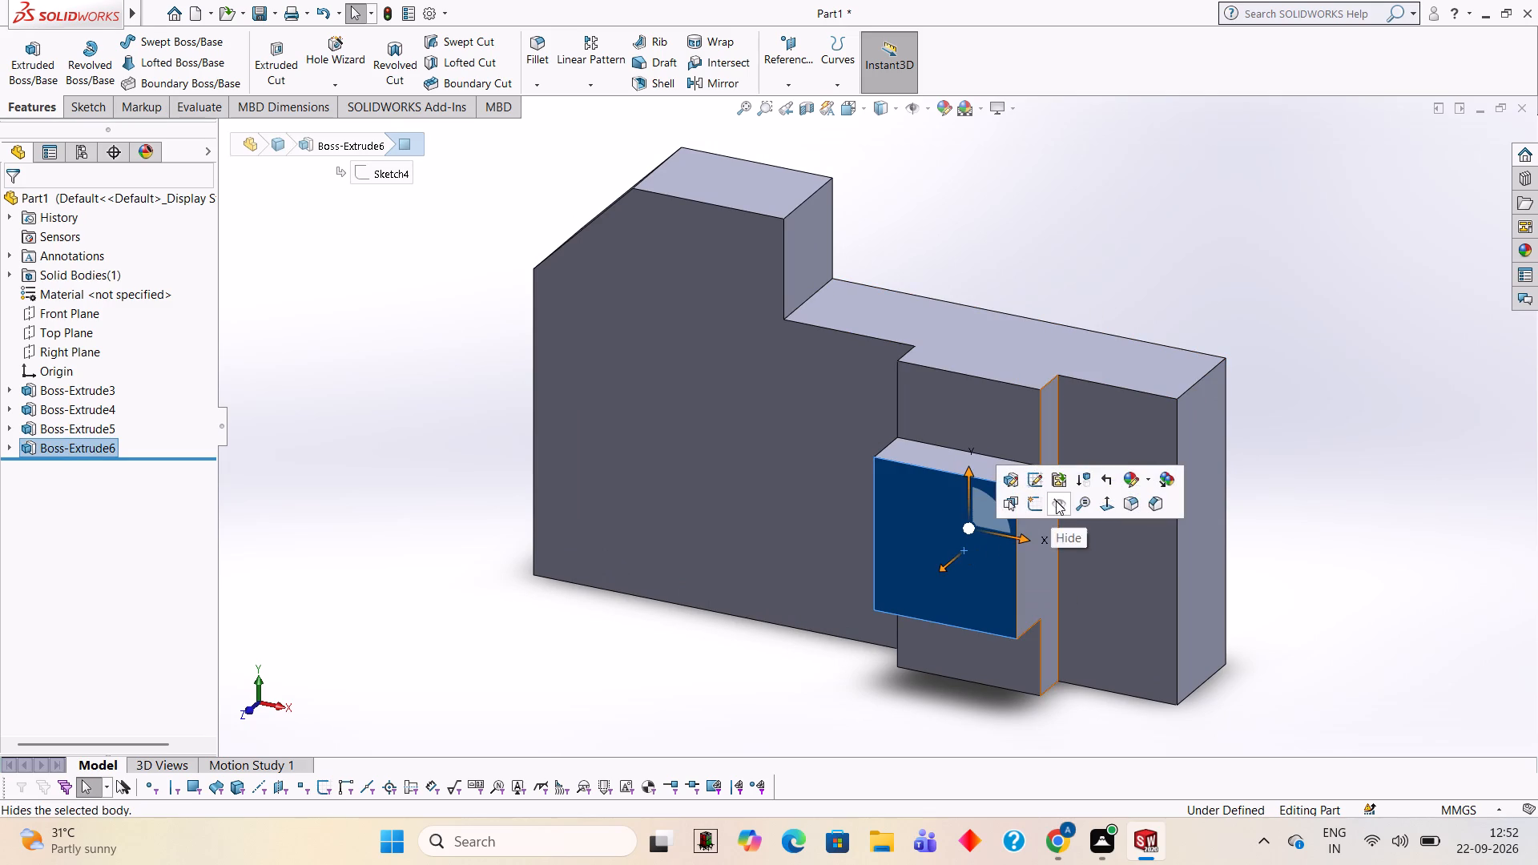
{"action": "left_click", "coordinate": [1031, 513]}
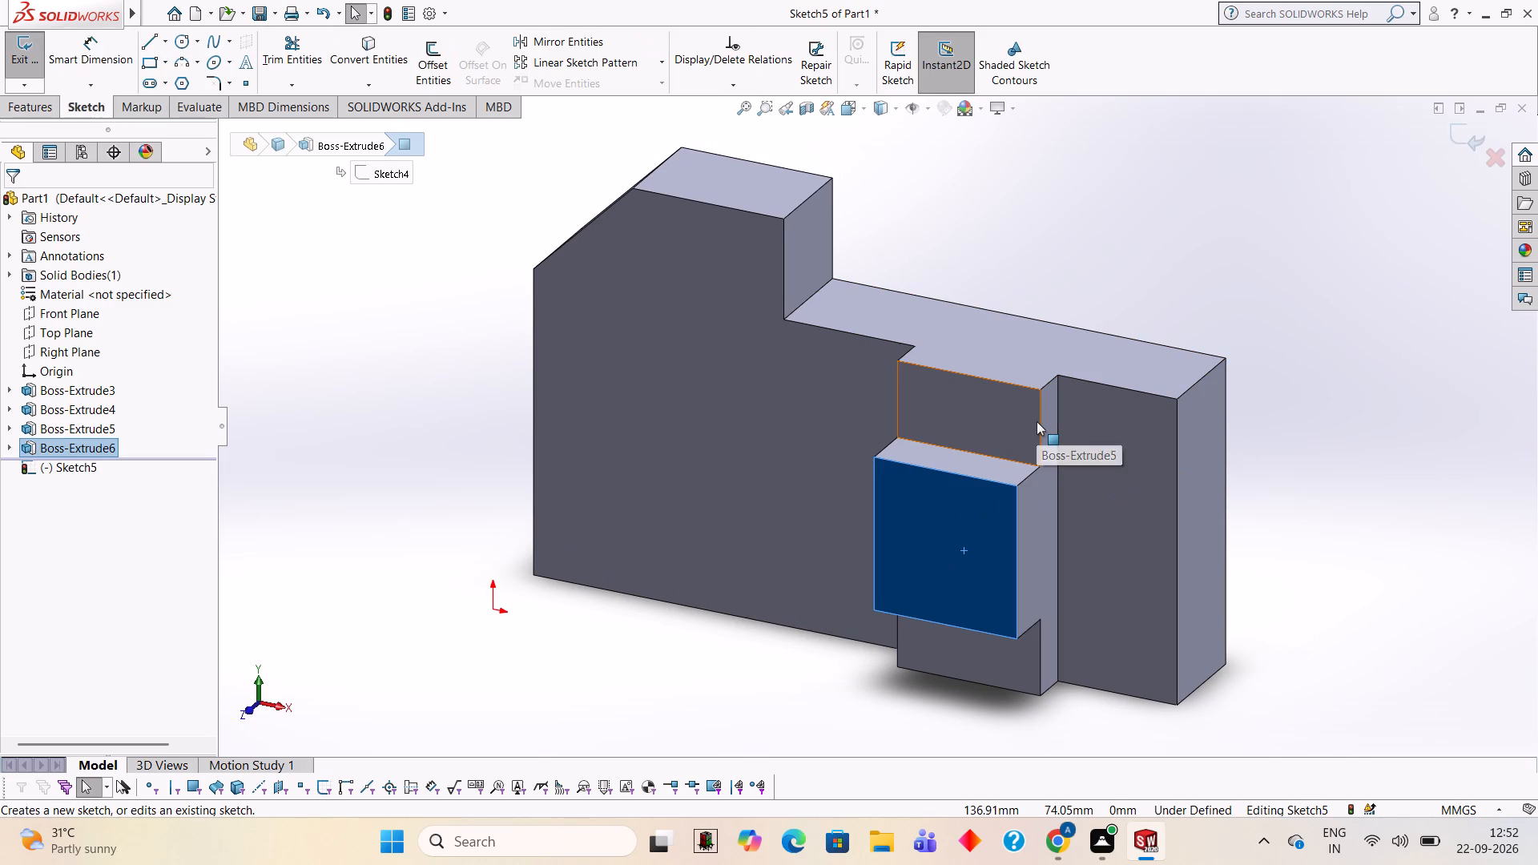
{"action": "key", "text": "ctrl+8"}
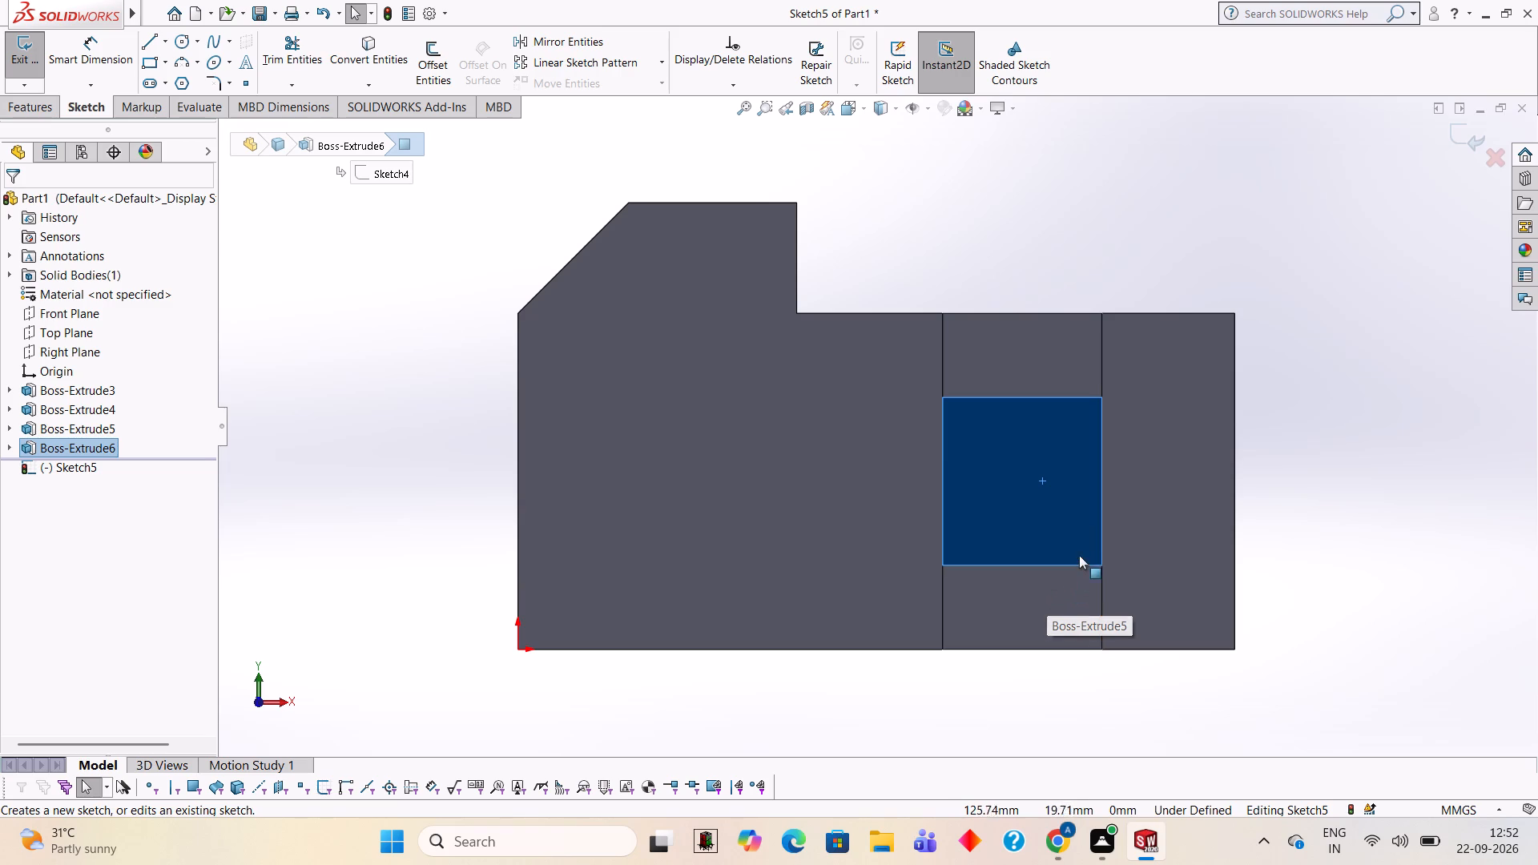
{"action": "left_click", "coordinate": [182, 36]}
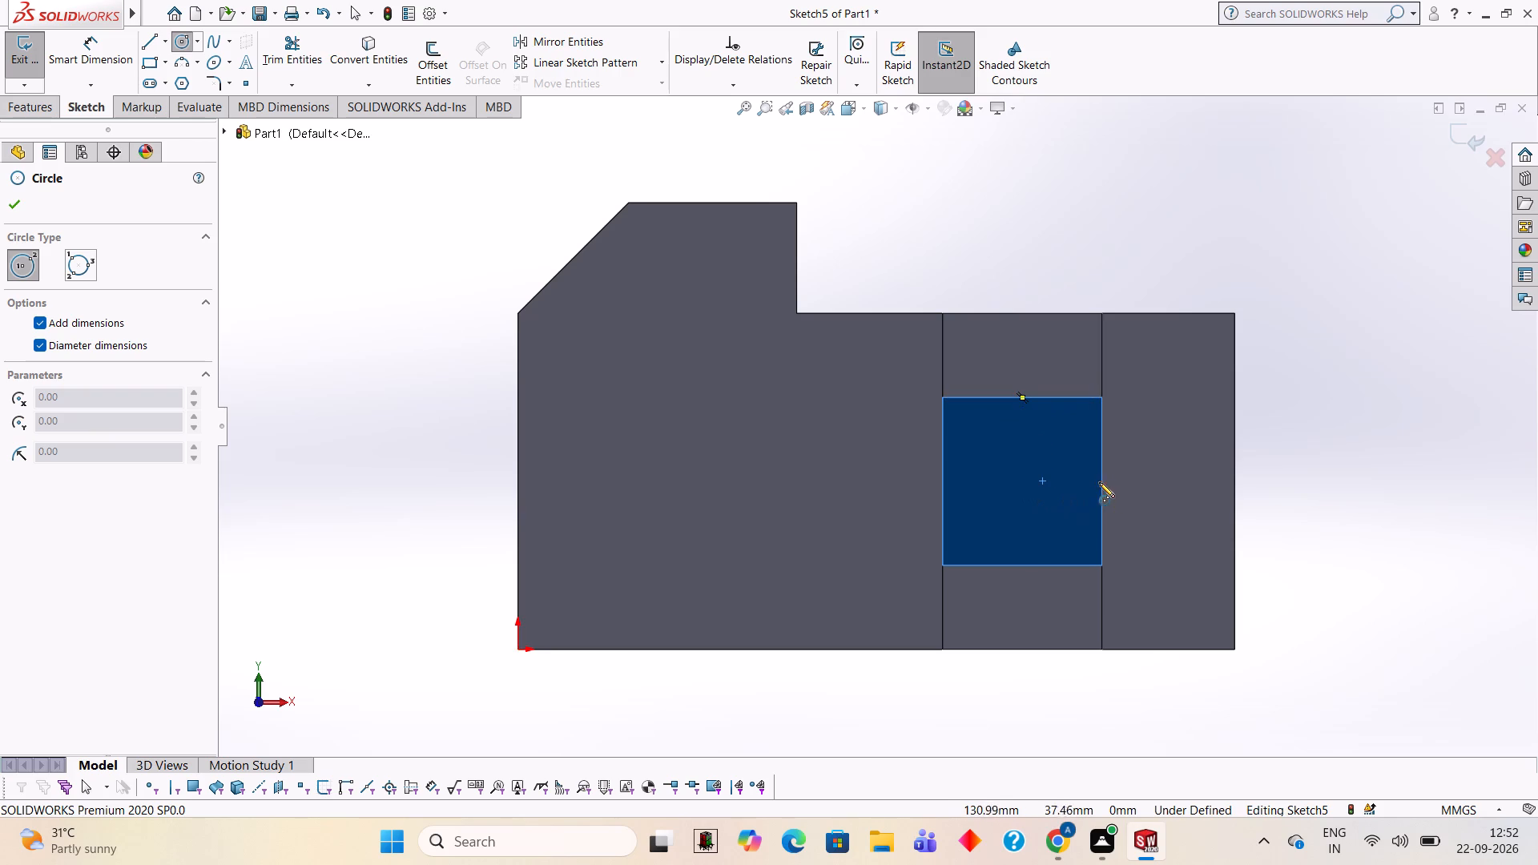
{"action": "left_click", "coordinate": [1021, 481]}
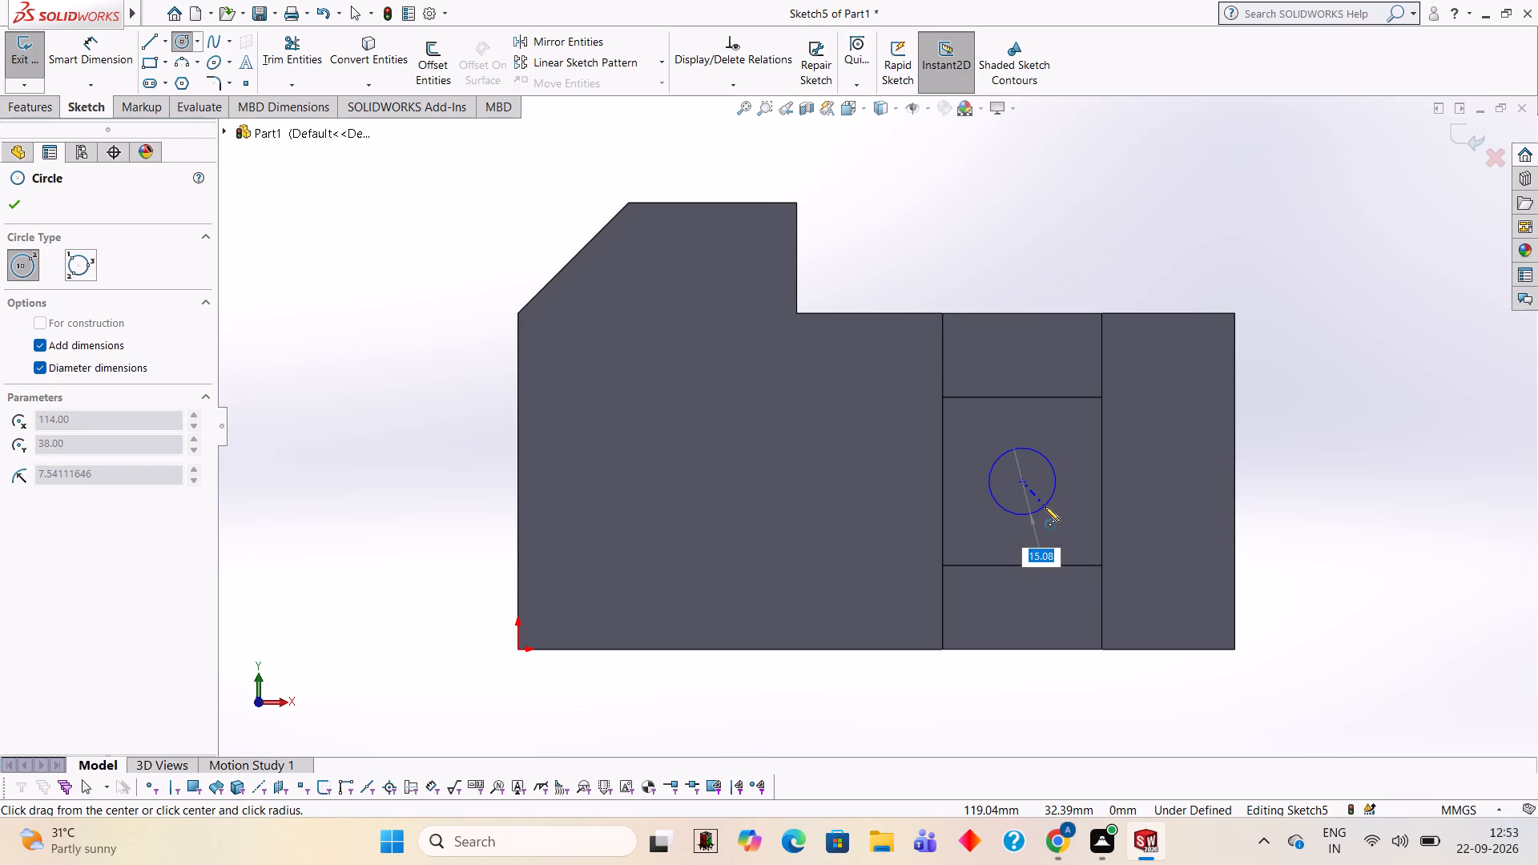
{"action": "type", "text": "16"}
{"action": "key", "text": "Return"}
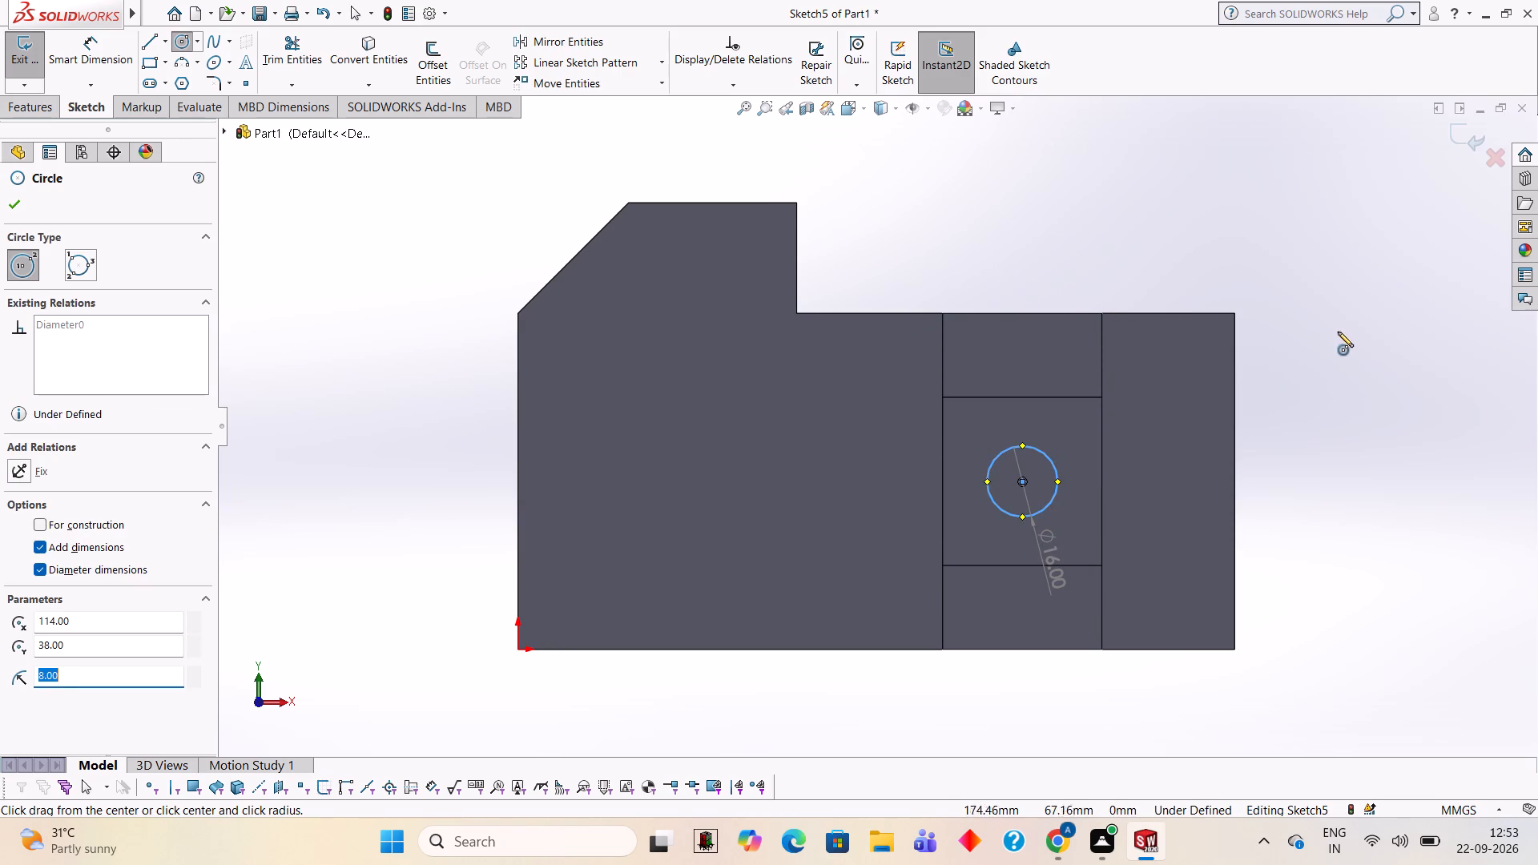
Check the distance from the circle's centre to the pad's vertical side edge with a trial dimension, without placing it.
{"action": "middle_click_drag", "start_coordinate": [1344, 336], "coordinate": [1282, 396]}
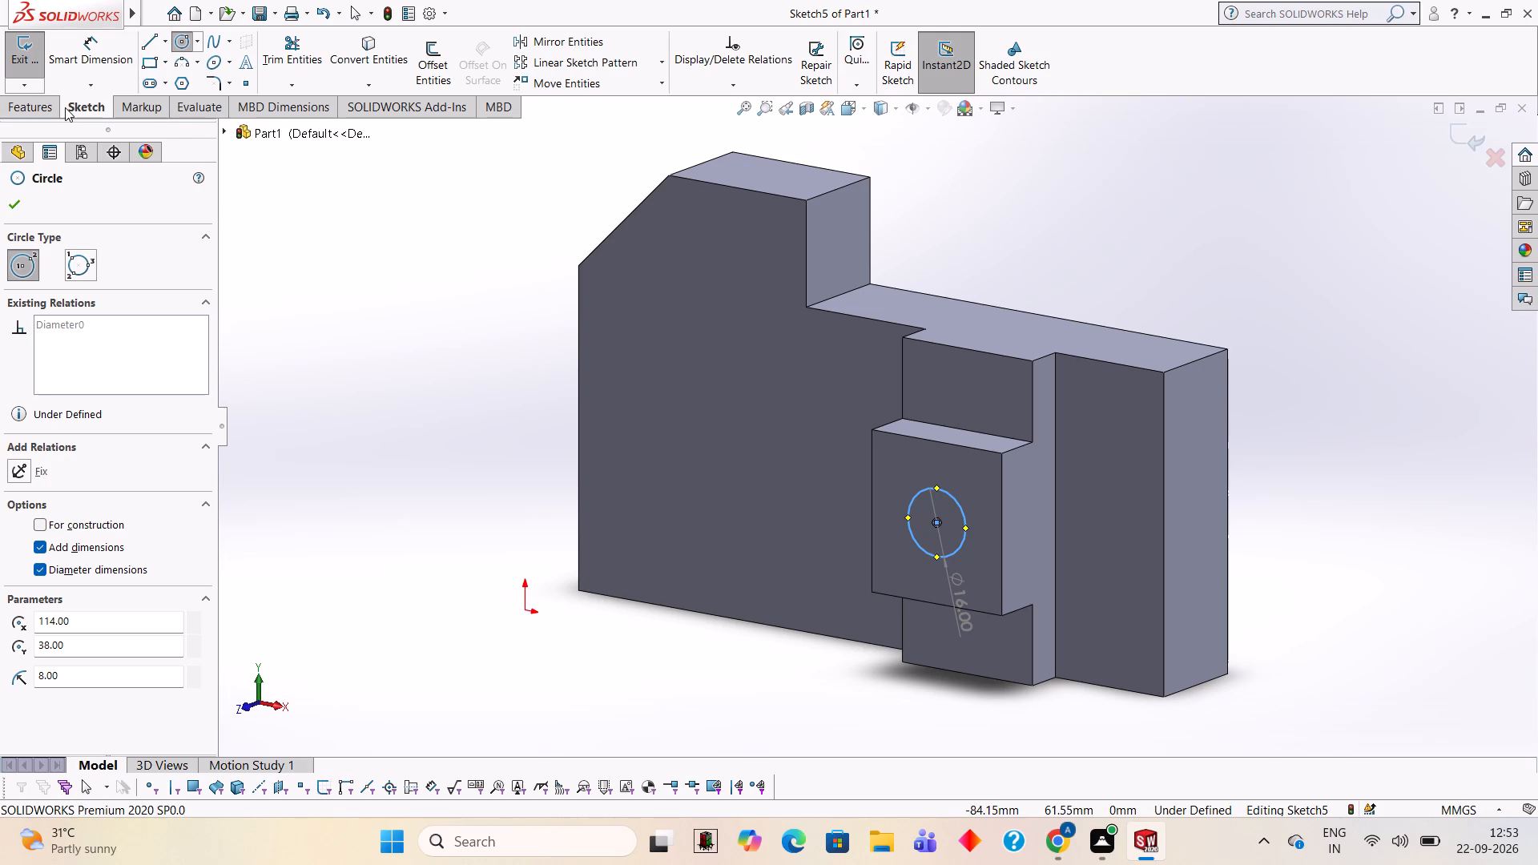
{"action": "left_click", "coordinate": [97, 54]}
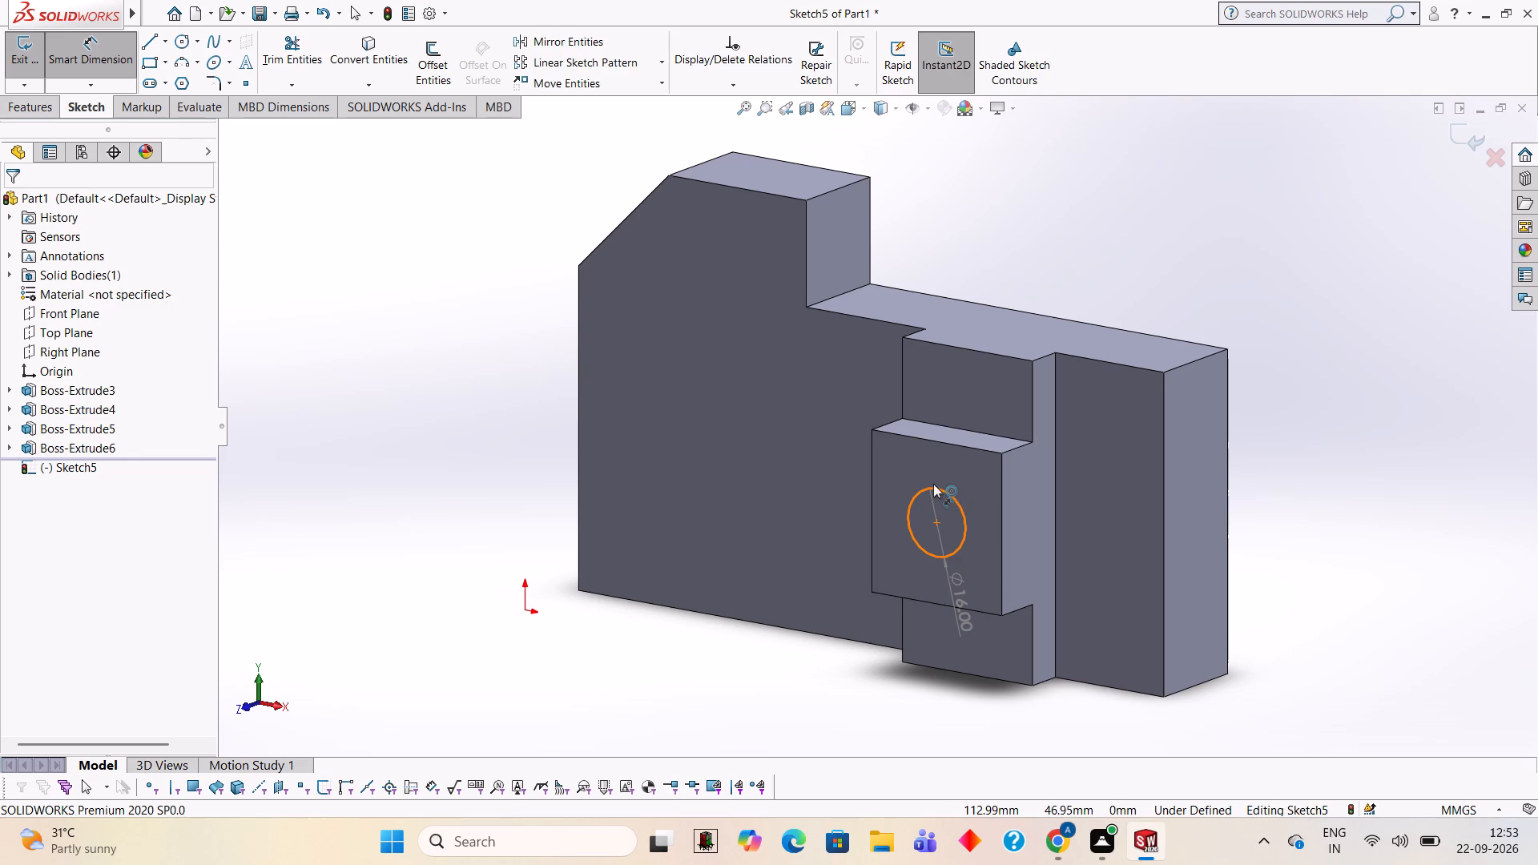
{"action": "middle_click_drag", "start_coordinate": [936, 500], "coordinate": [981, 504]}
{"action": "left_click", "coordinate": [1002, 513]}
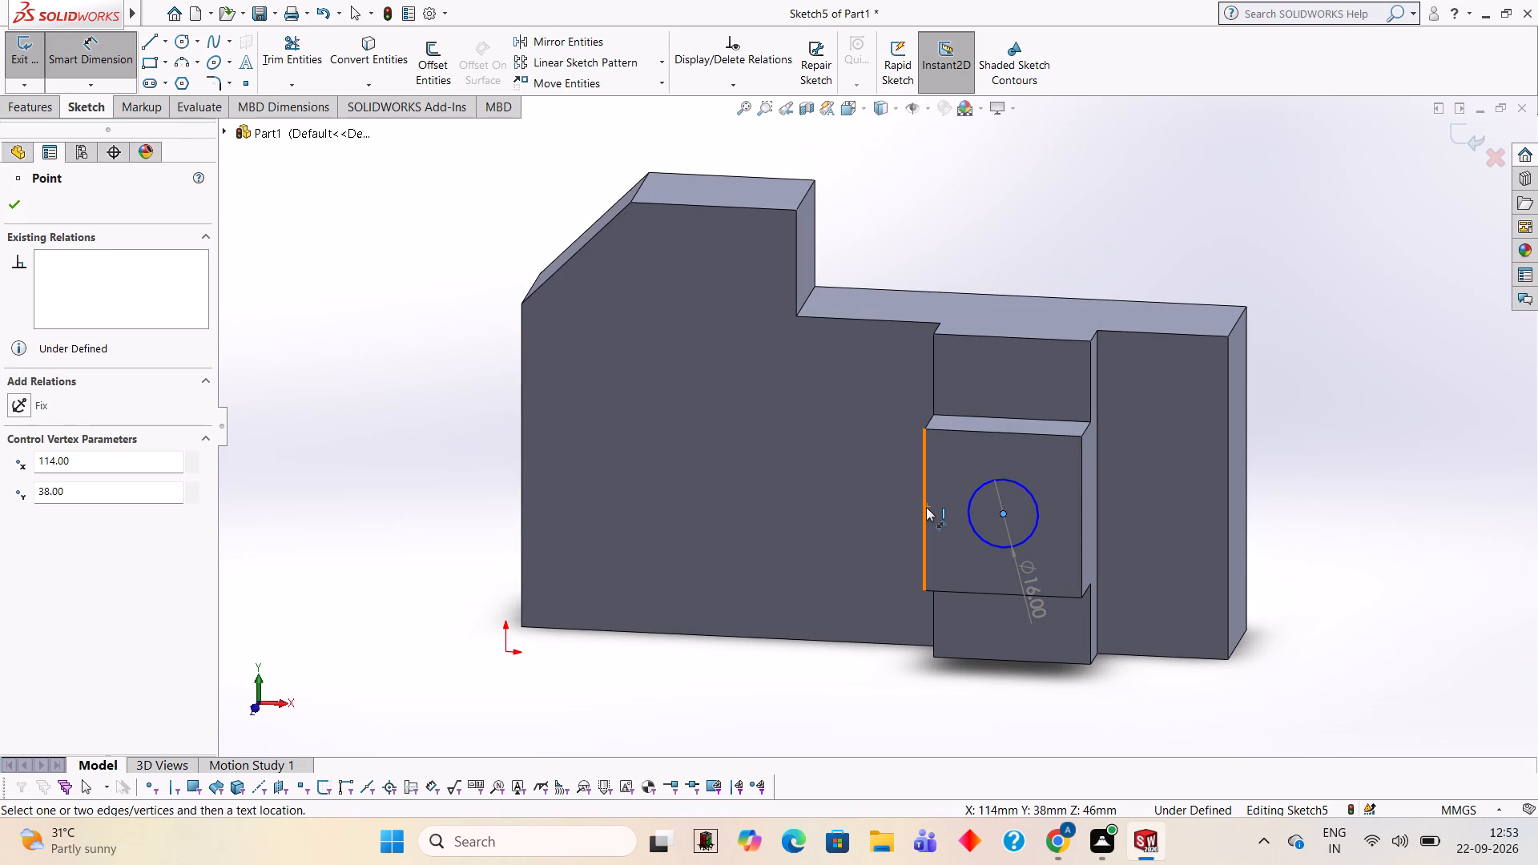
{"action": "left_click", "coordinate": [926, 507]}
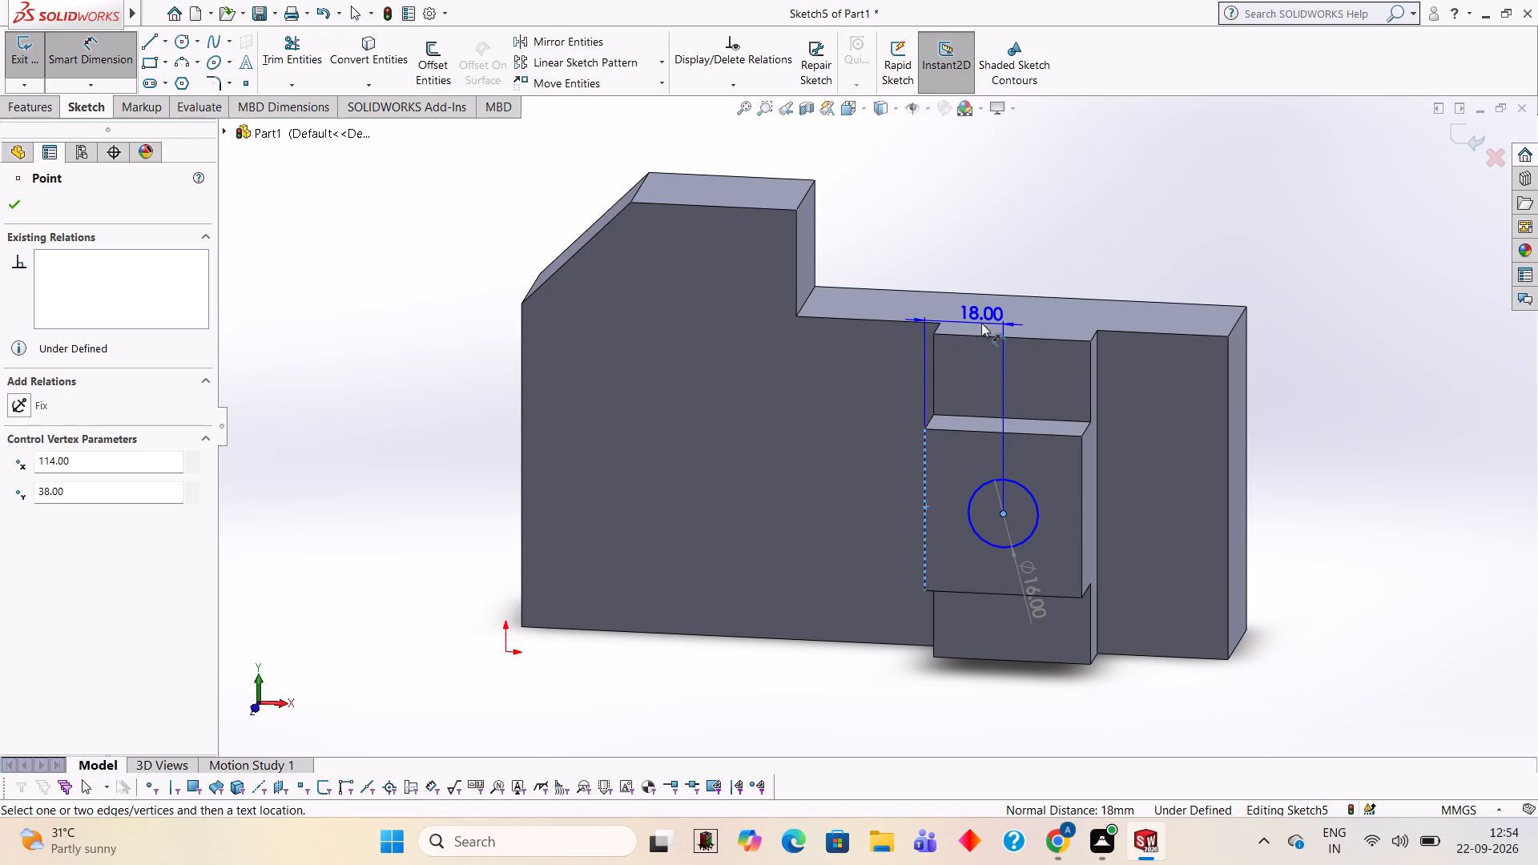
{"action": "key", "text": "Escape"}
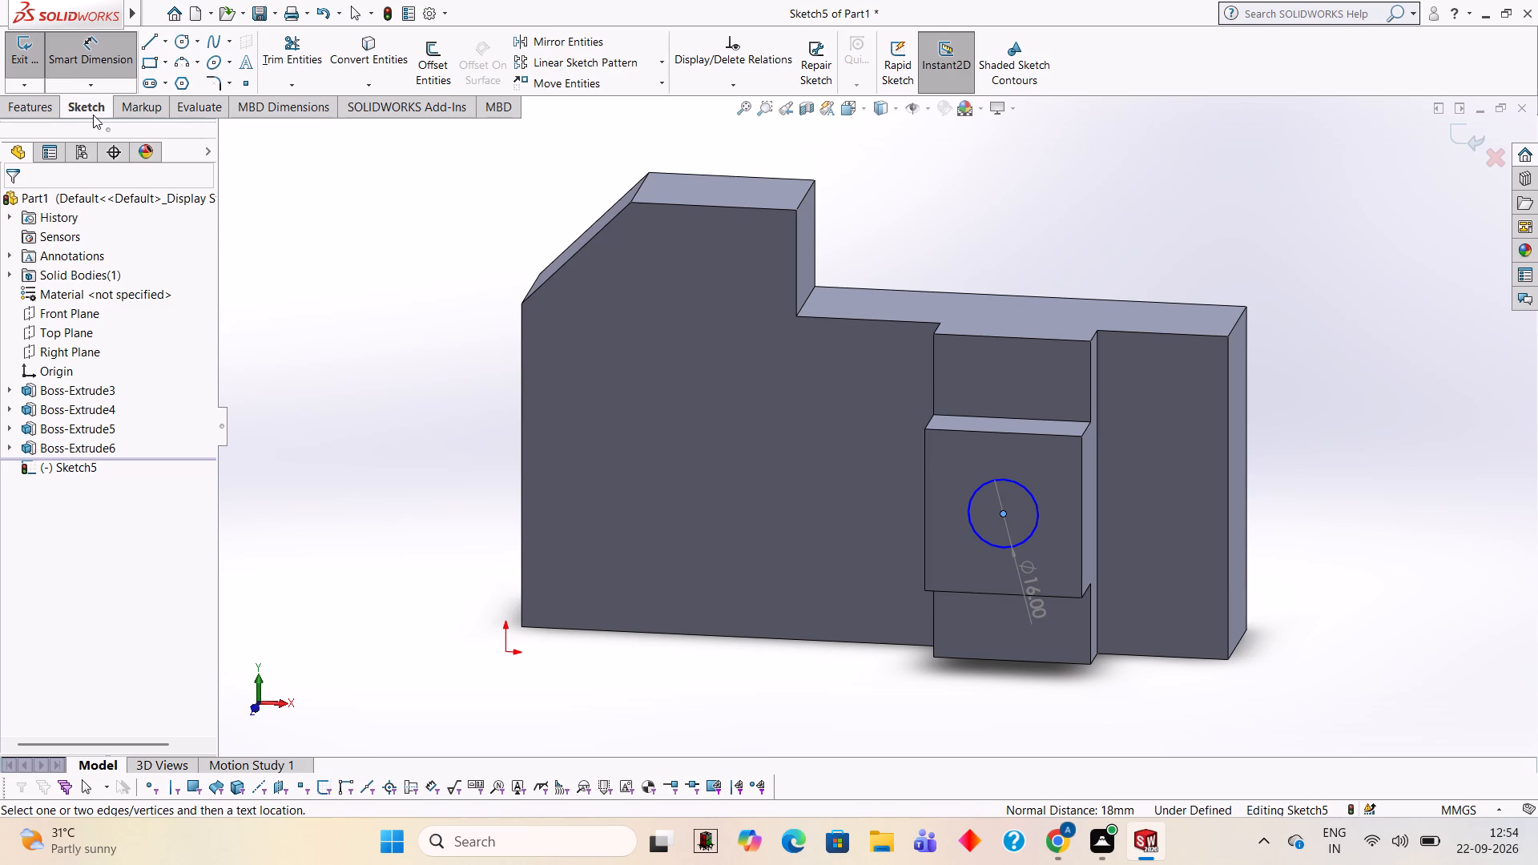
Extrude-cut the 16 mm circle from the pad's front face into the body to a blind depth of 20 mm.
{"action": "left_click", "coordinate": [40, 103]}
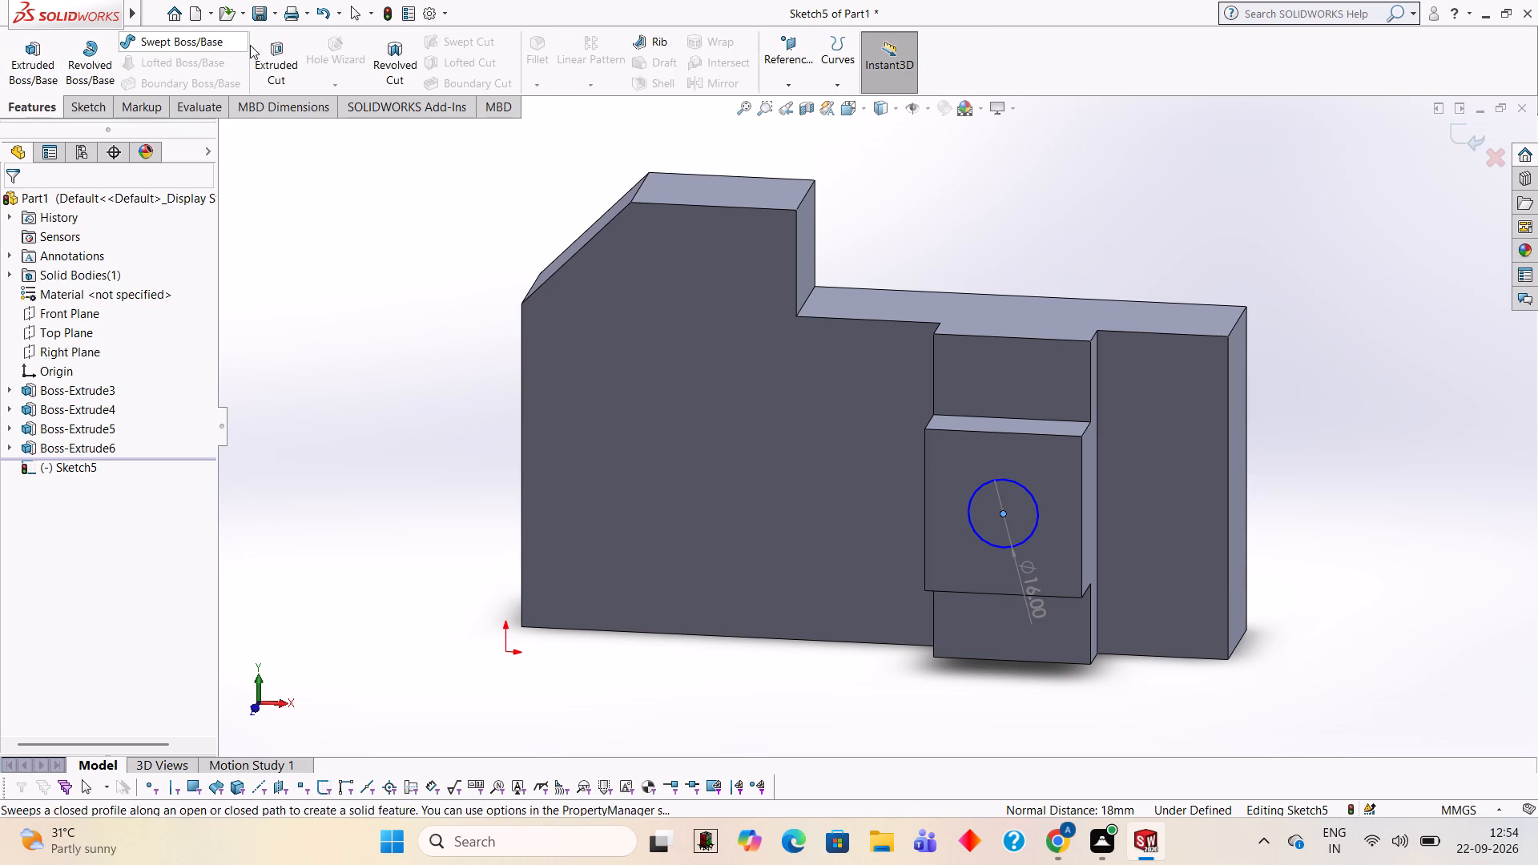
{"action": "left_click", "coordinate": [268, 53]}
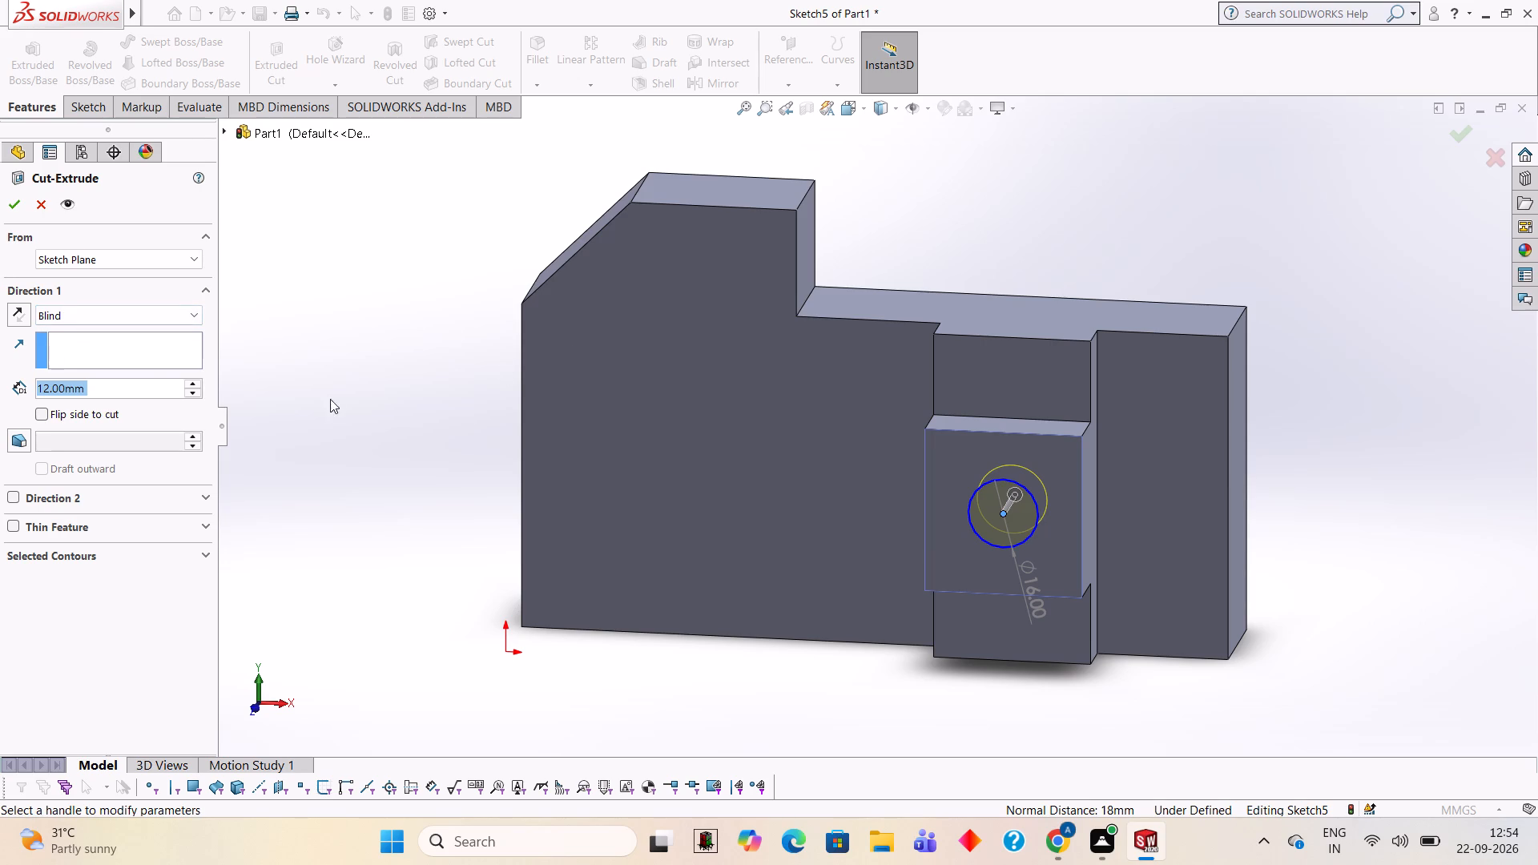
{"action": "middle_click_drag", "start_coordinate": [1099, 205], "coordinate": [1036, 243]}
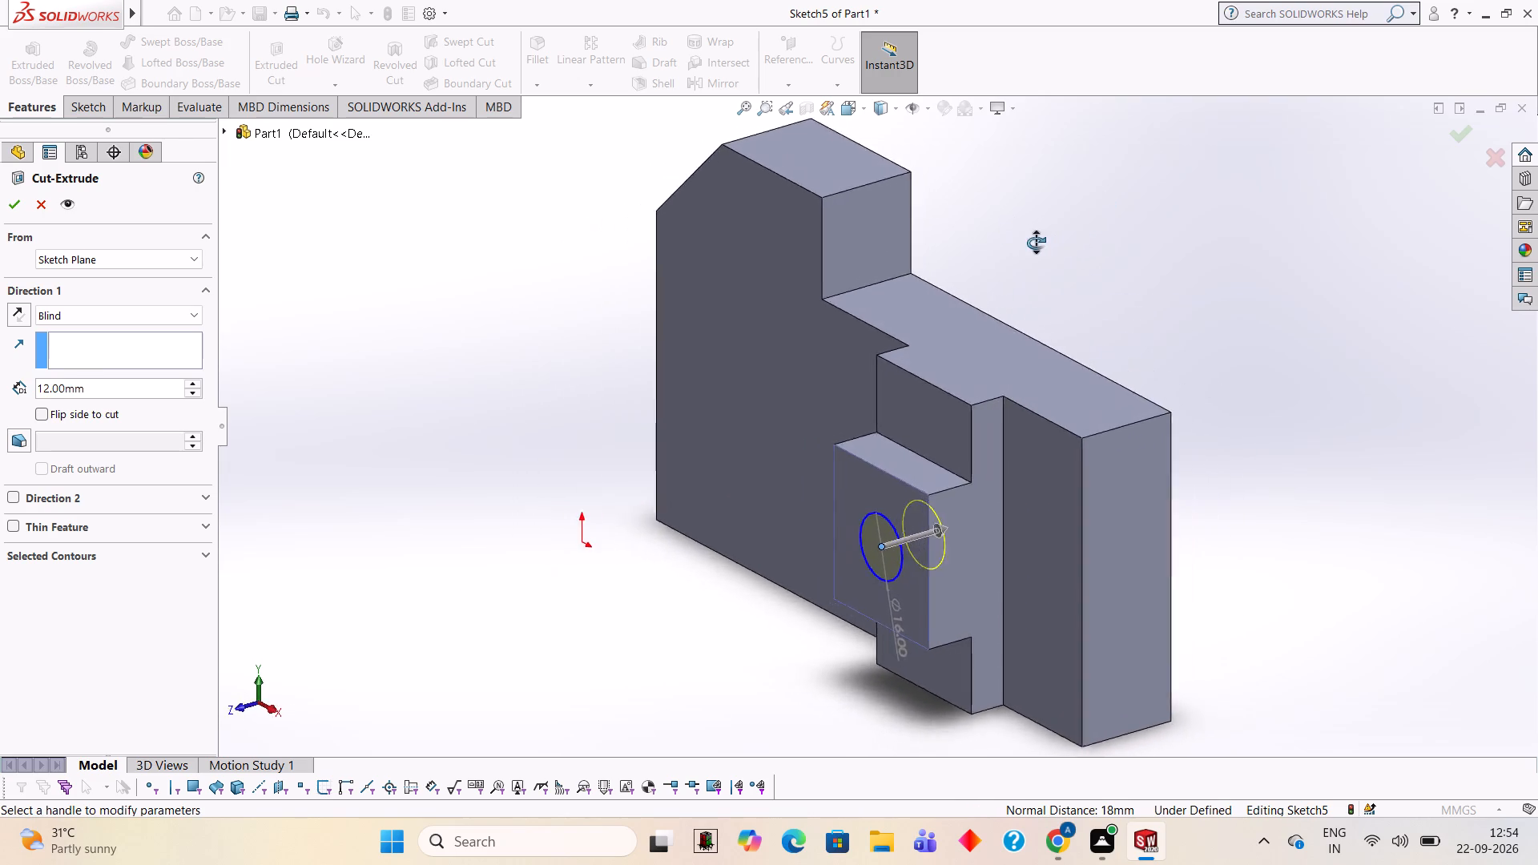
{"action": "middle_click_drag", "start_coordinate": [1036, 243], "coordinate": [961, 170]}
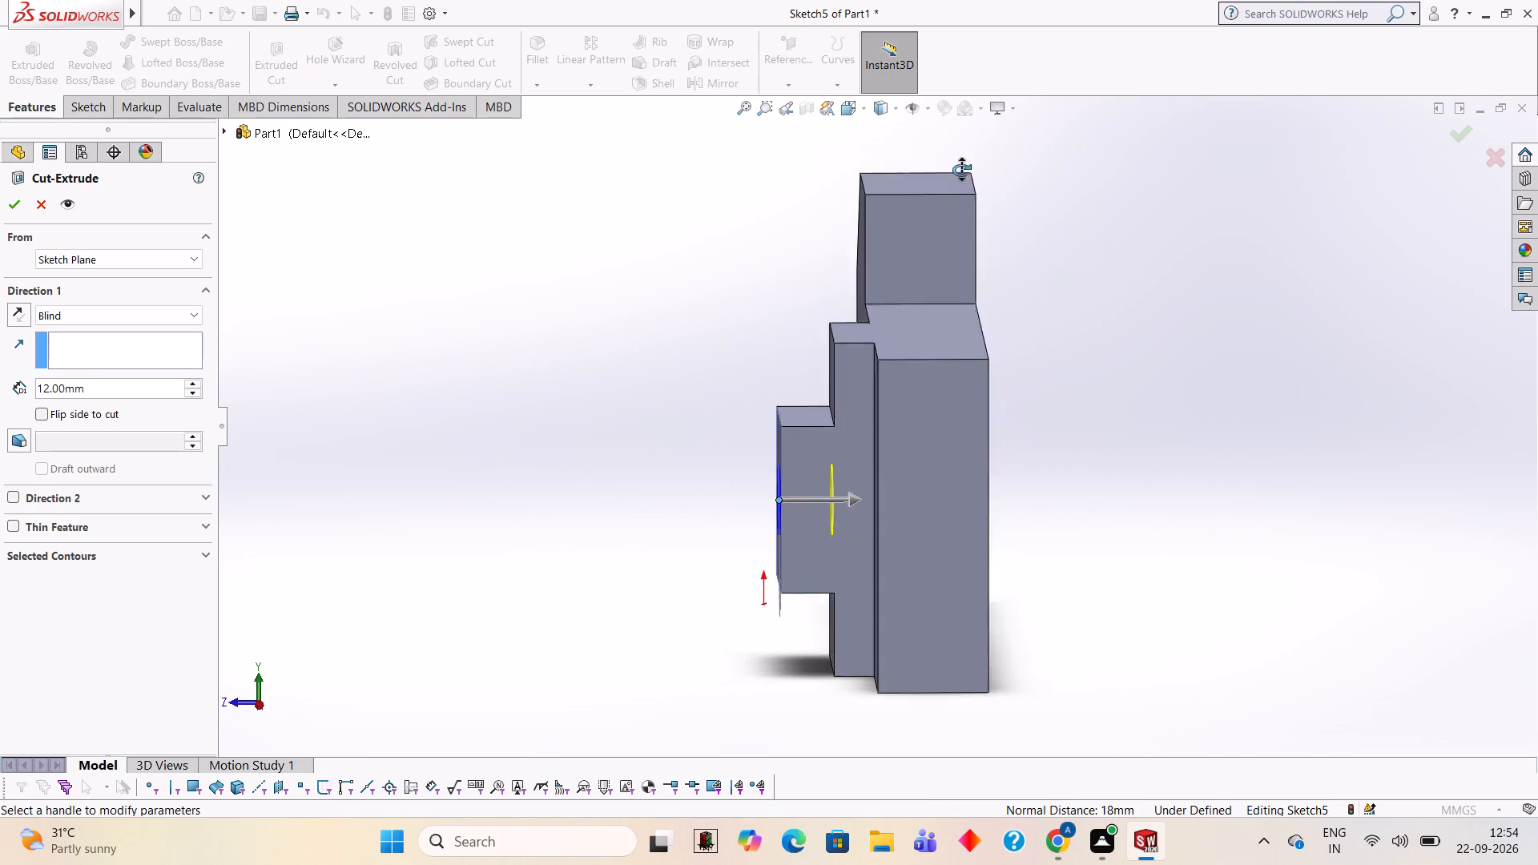
{"action": "middle_click_drag", "start_coordinate": [961, 170], "coordinate": [963, 171]}
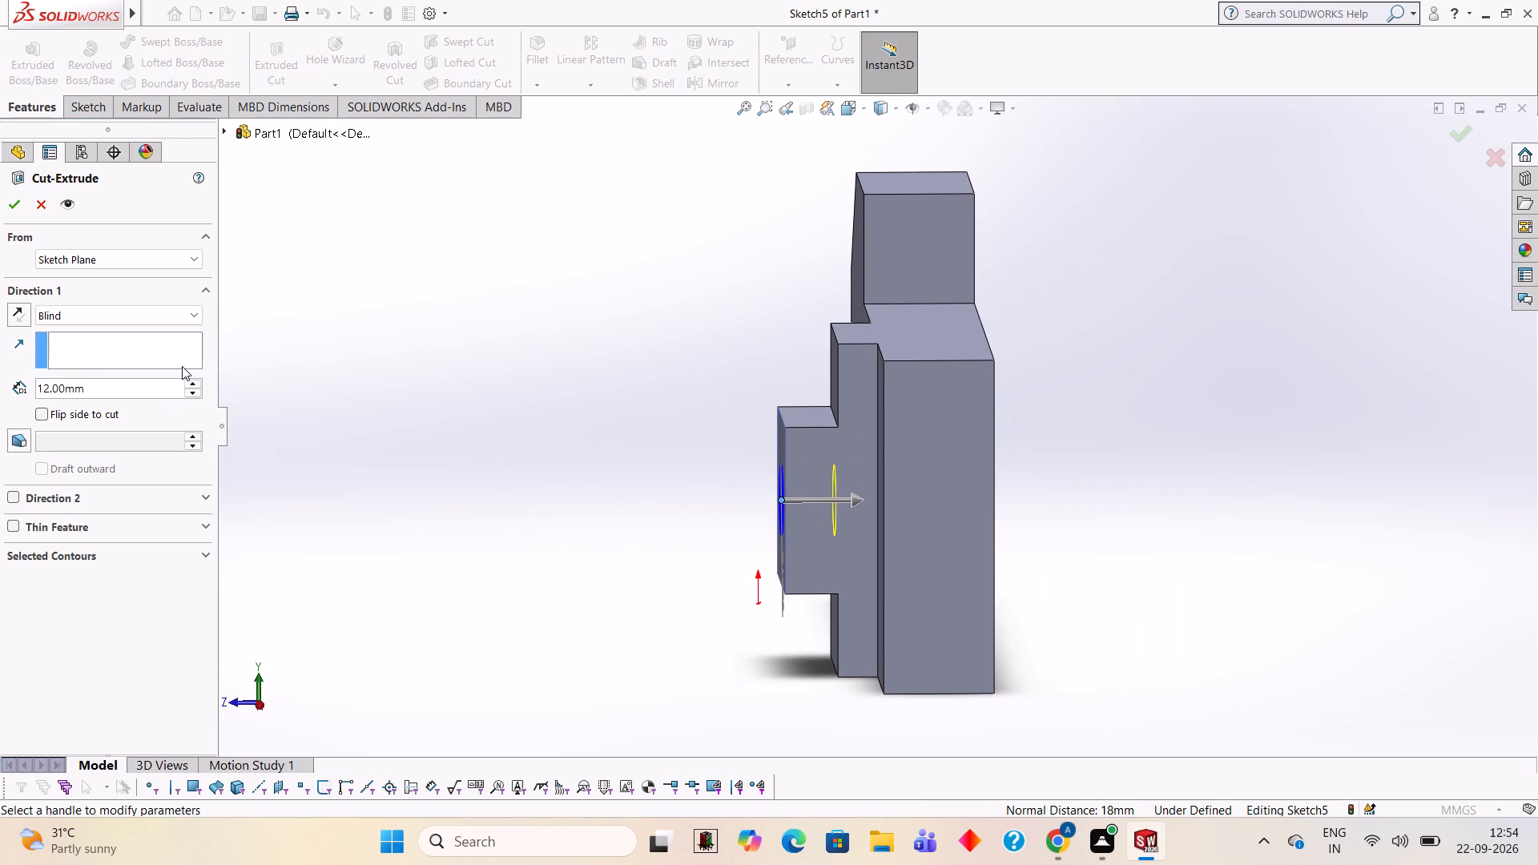
{"action": "left_click", "coordinate": [165, 385]}
{"action": "key", "text": "BackSpace"}
{"action": "key", "text": "BackSpace"}
{"action": "key", "text": "BackSpace"}
{"action": "key", "text": "BackSpace"}
{"action": "key", "text": "BackSpace"}
{"action": "key", "text": "BackSpace"}
{"action": "key", "text": "BackSpace"}
{"action": "key", "text": "BackSpace"}
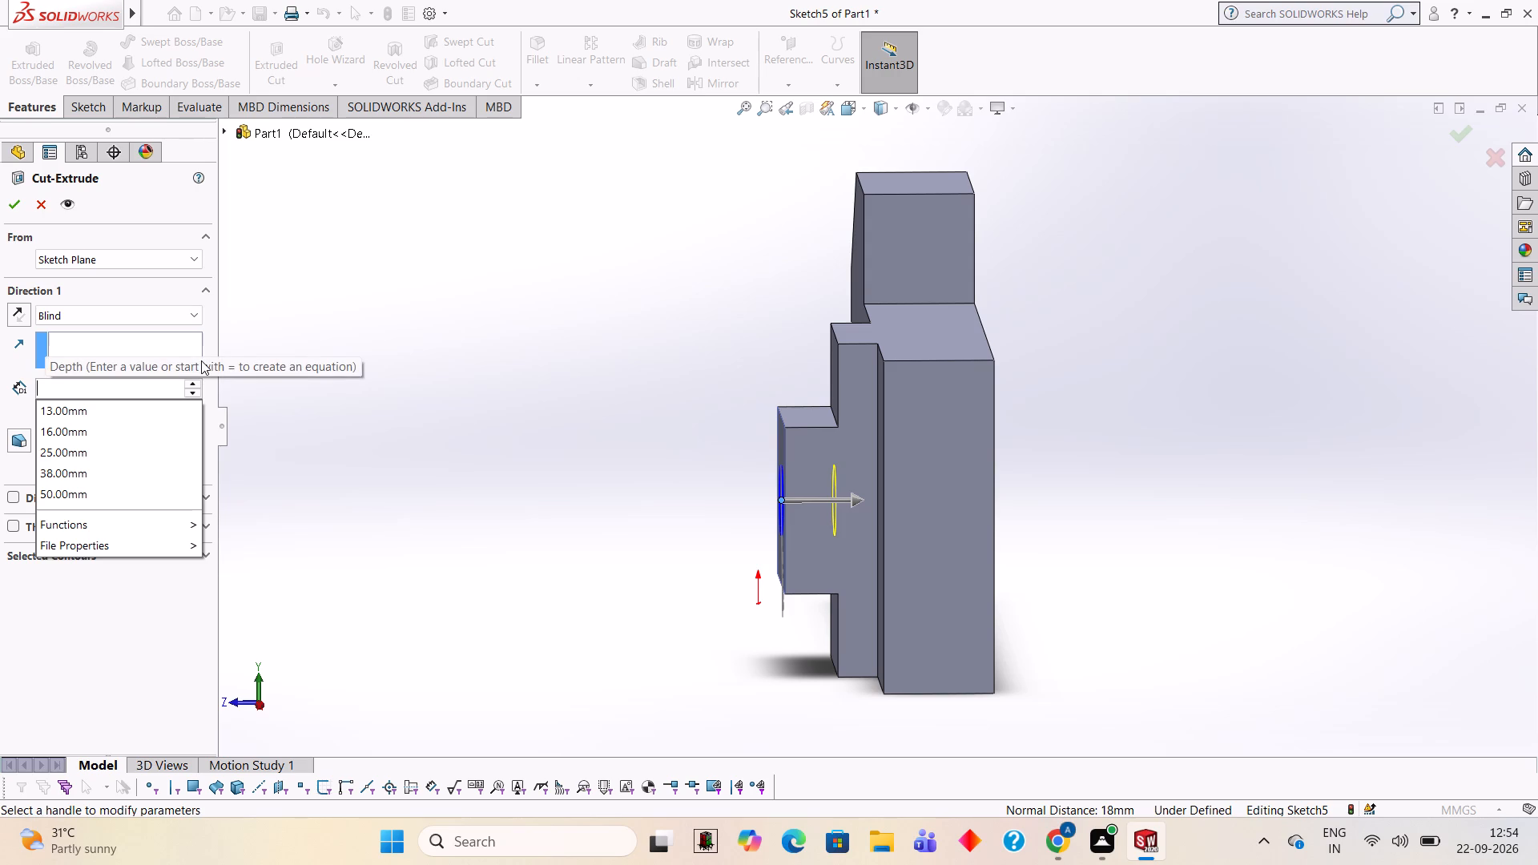
{"action": "key", "text": "1"}
{"action": "key", "text": "5"}
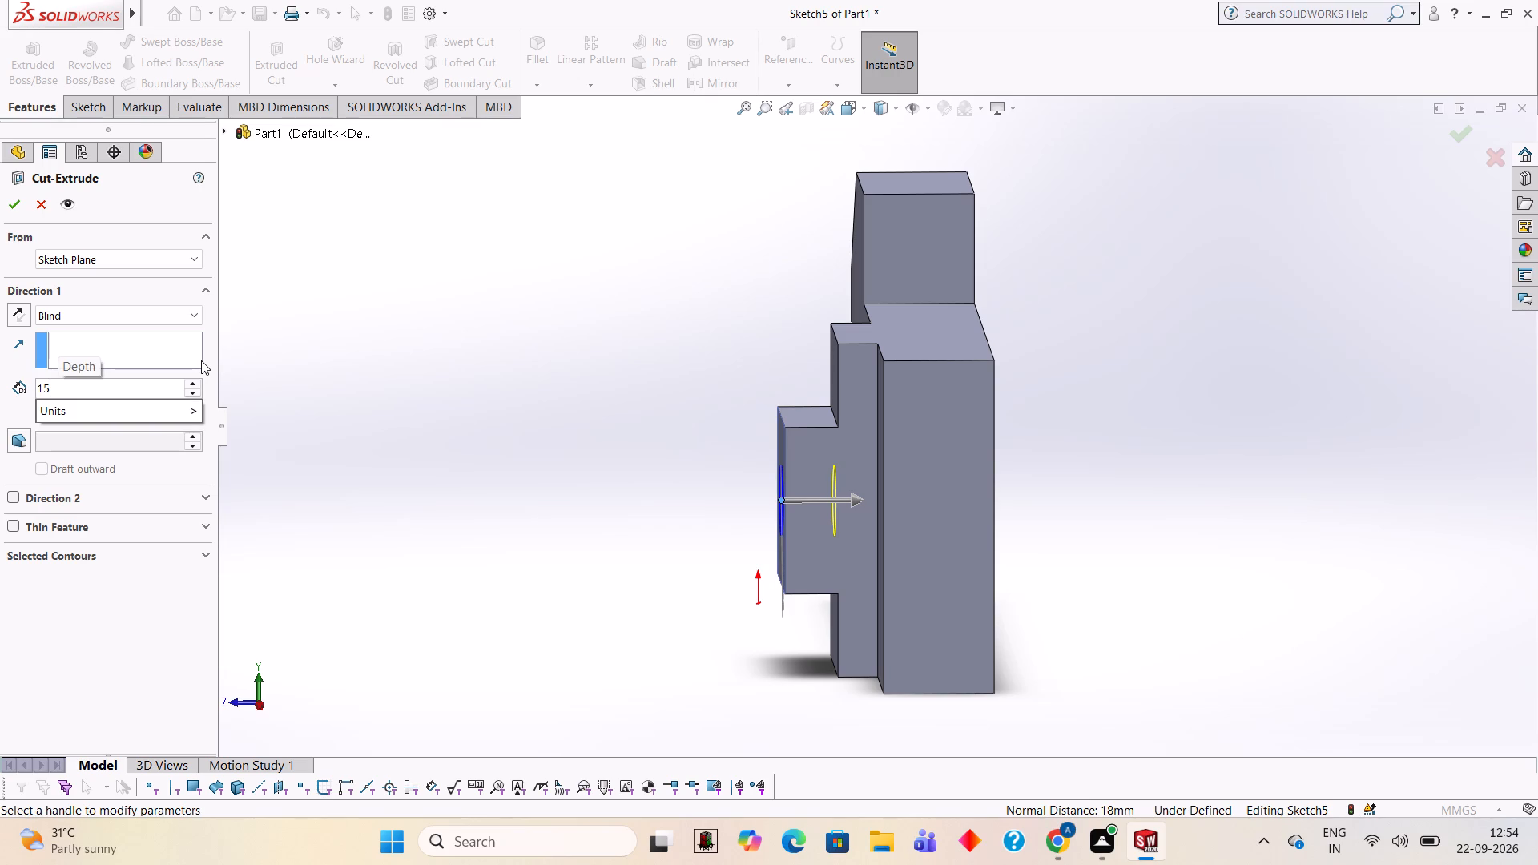
{"action": "key", "text": "BackSpace"}
{"action": "key", "text": "BackSpace"}
{"action": "type", "text": "25"}
{"action": "key", "text": "Return"}
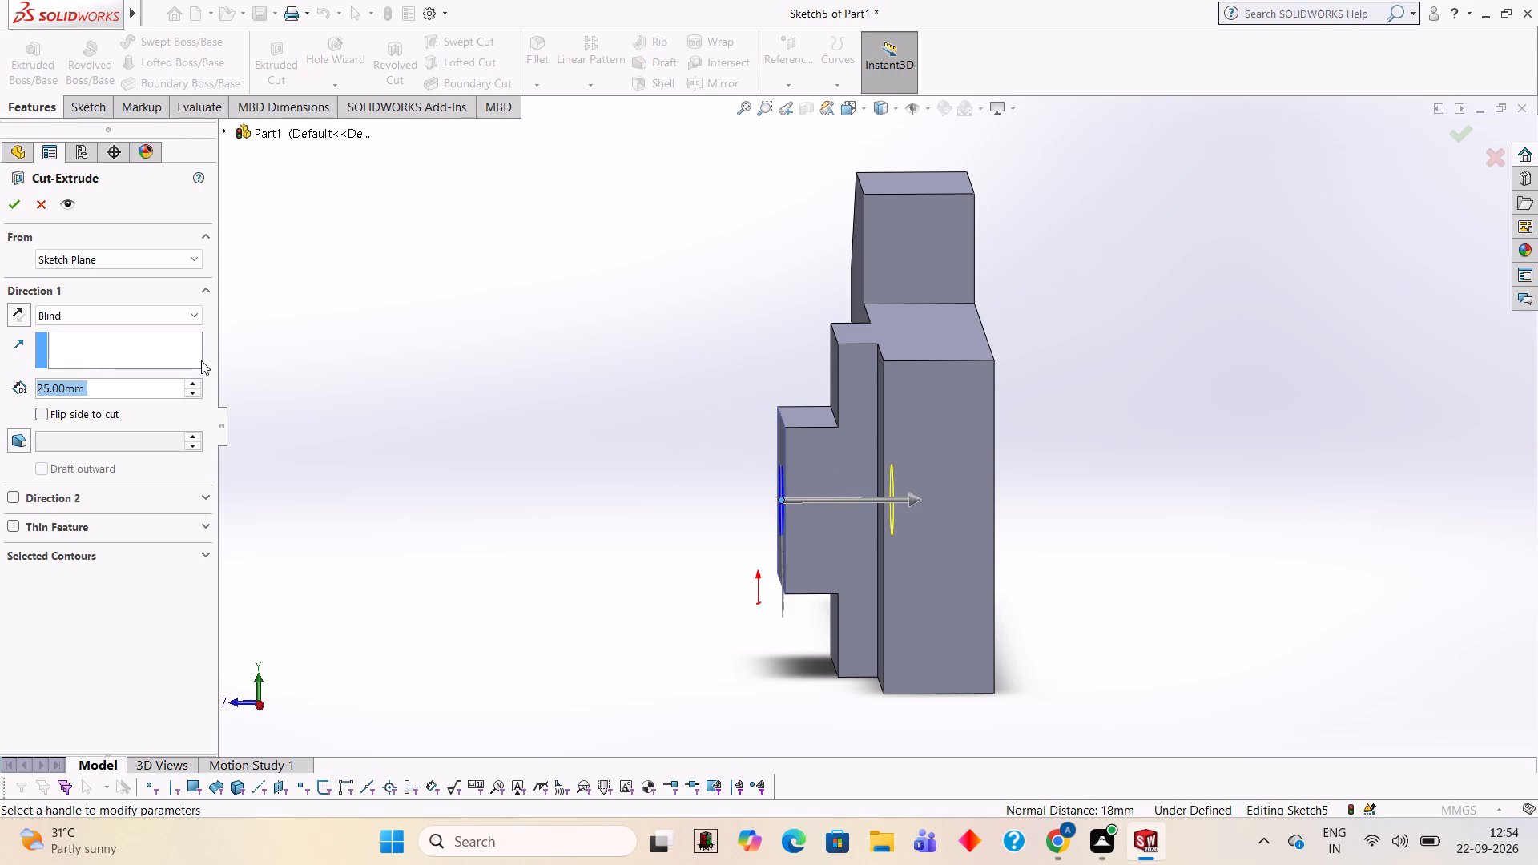
{"action": "type", "text": "20"}
{"action": "key", "text": "Return"}
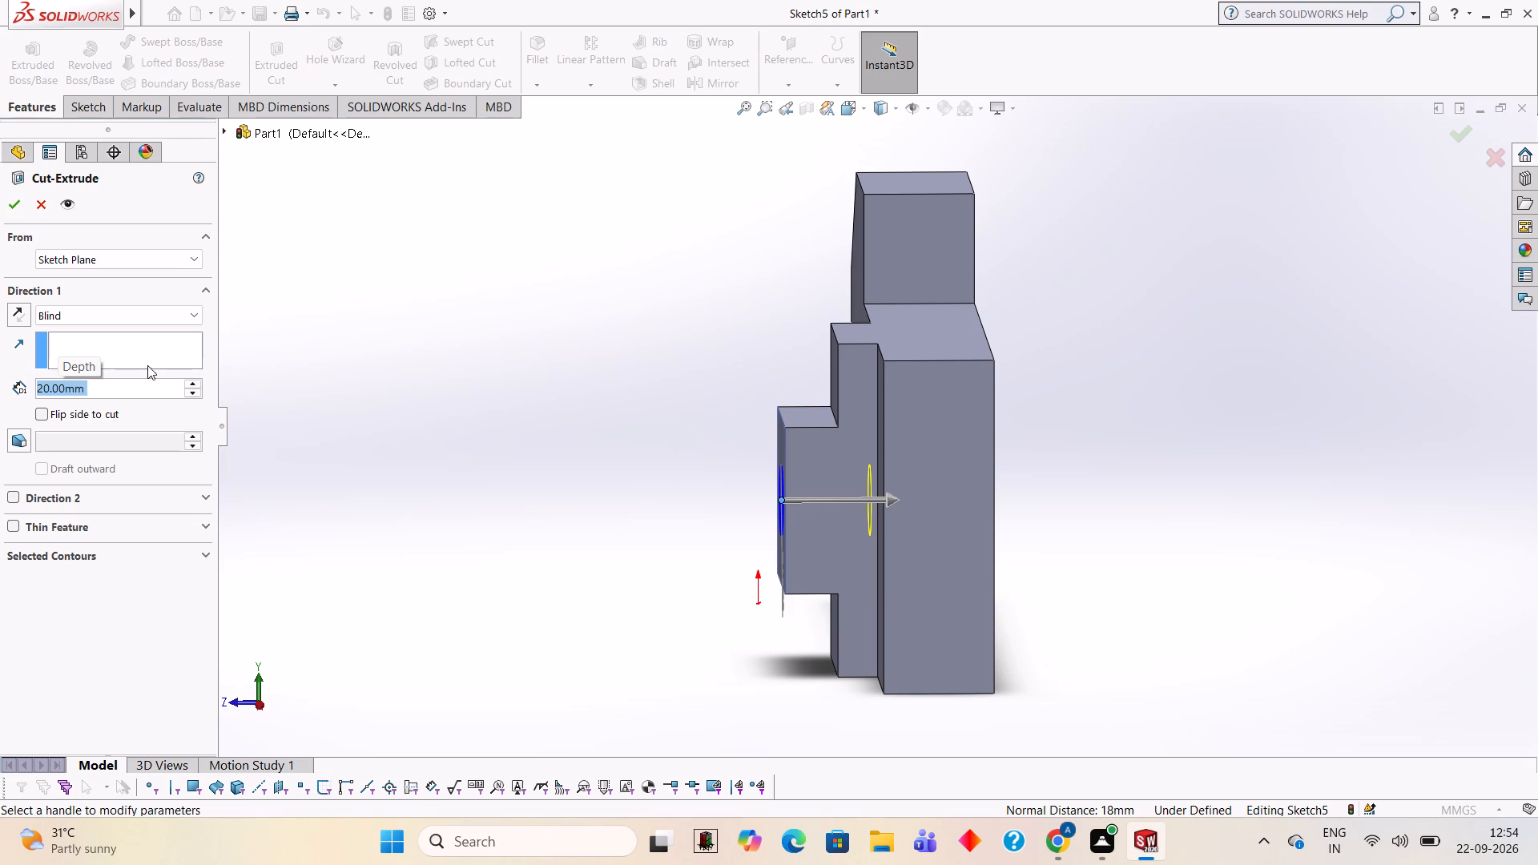
{"action": "left_click", "coordinate": [18, 207]}
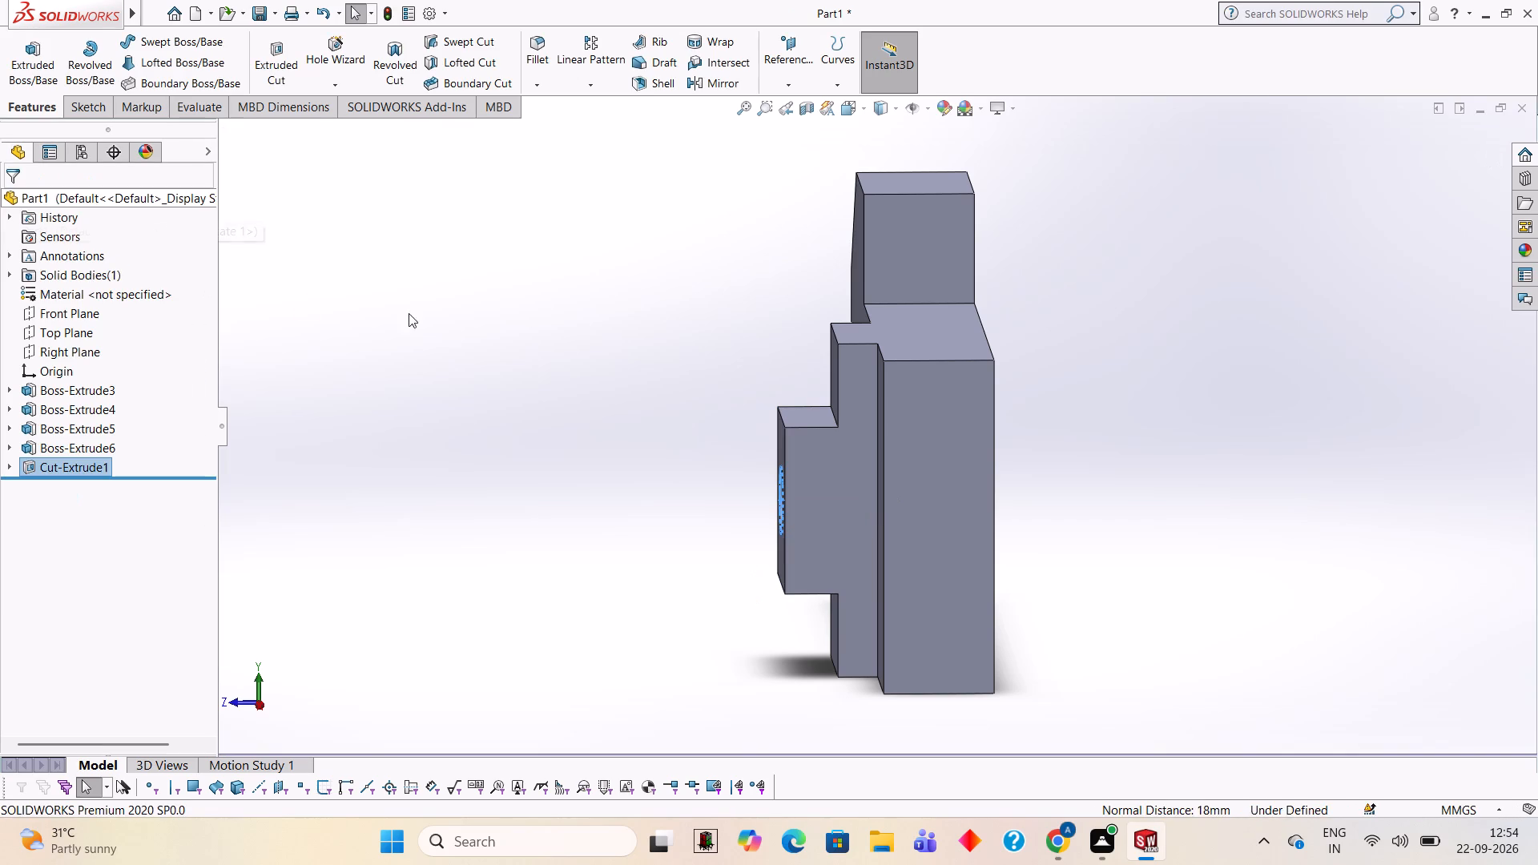
{"action": "left_click", "coordinate": [620, 373]}
Inspect the part from several angles, checking the chamfered raised top, the front strip and the pad with its hole.
{"action": "middle_click_drag", "start_coordinate": [620, 373], "coordinate": [748, 324]}
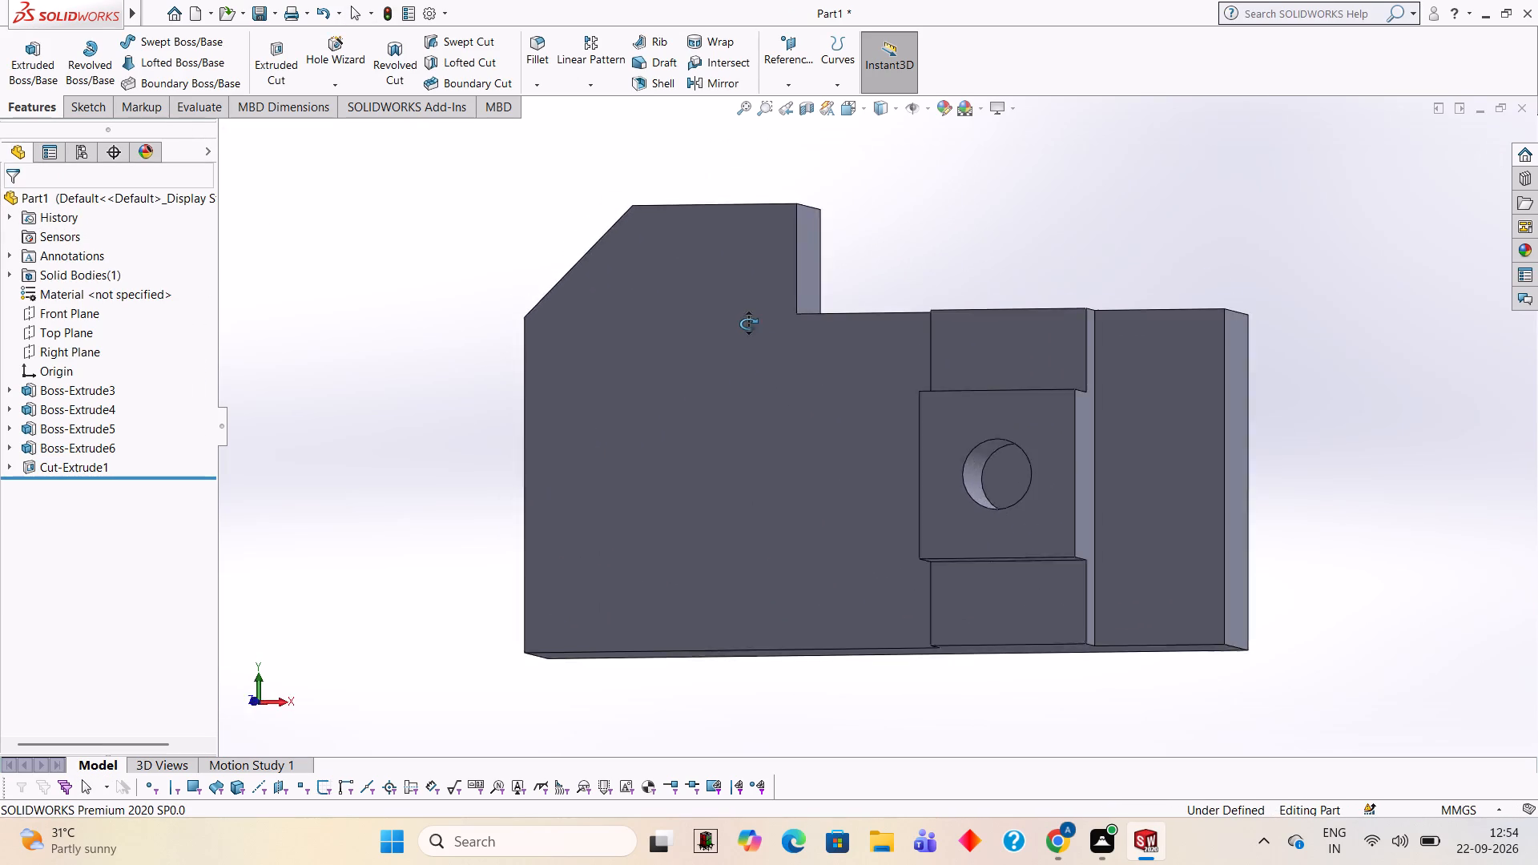
{"action": "middle_click_drag", "start_coordinate": [748, 324], "coordinate": [763, 488]}
{"action": "middle_click_drag", "start_coordinate": [1038, 195], "coordinate": [1029, 206]}
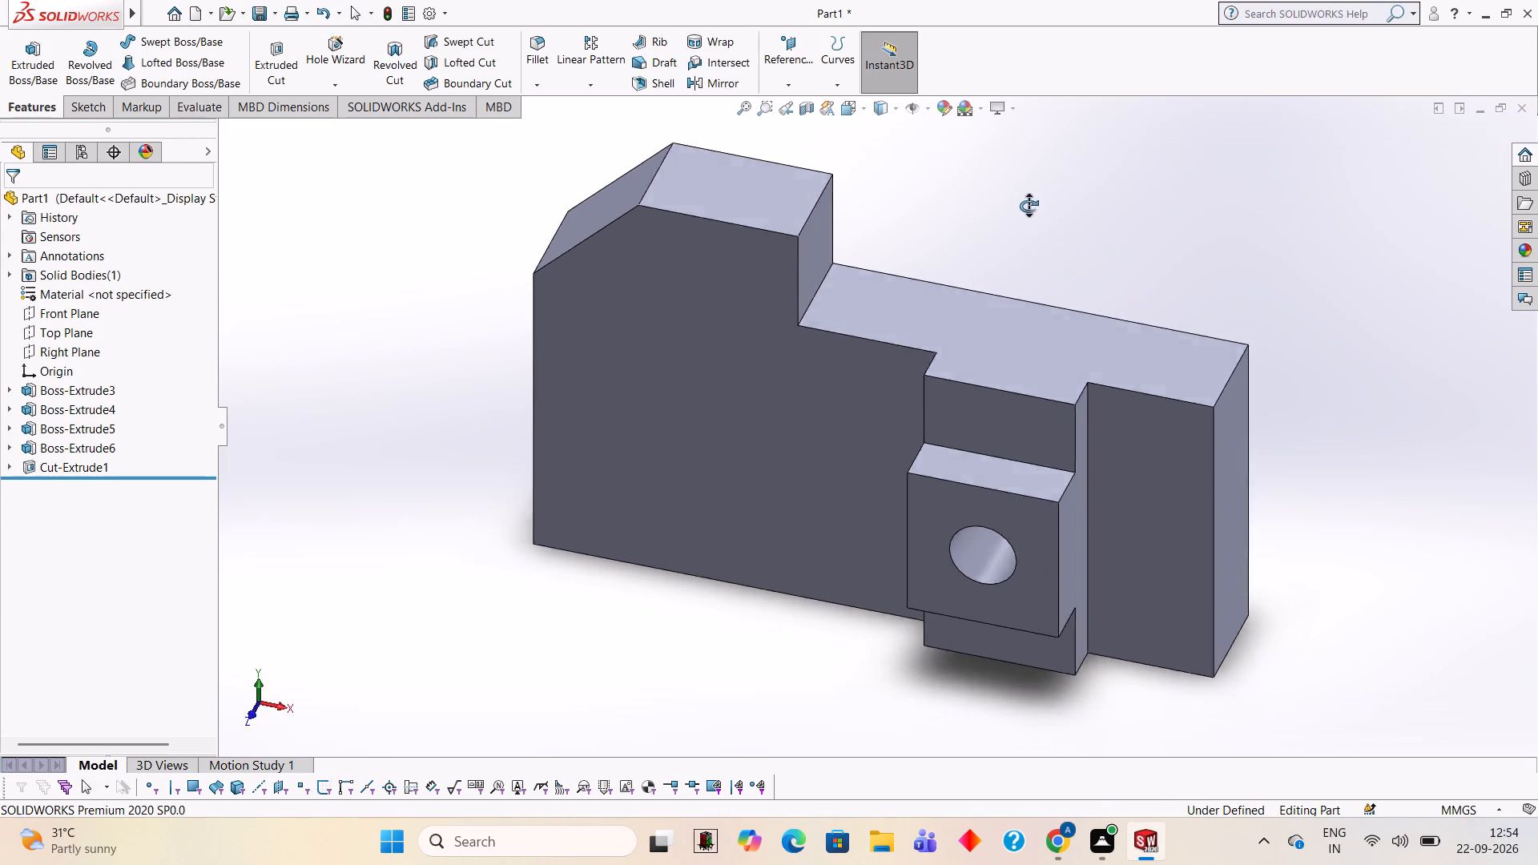
{"action": "middle_click_drag", "start_coordinate": [1029, 206], "coordinate": [1037, 211]}
{"action": "middle_click_drag", "start_coordinate": [1043, 223], "coordinate": [1028, 205]}
{"action": "scroll", "coordinate": [1021, 233], "scroll_direction": "up", "scroll_amount": 2}
{"action": "middle_click_drag", "start_coordinate": [1017, 235], "coordinate": [1009, 211]}
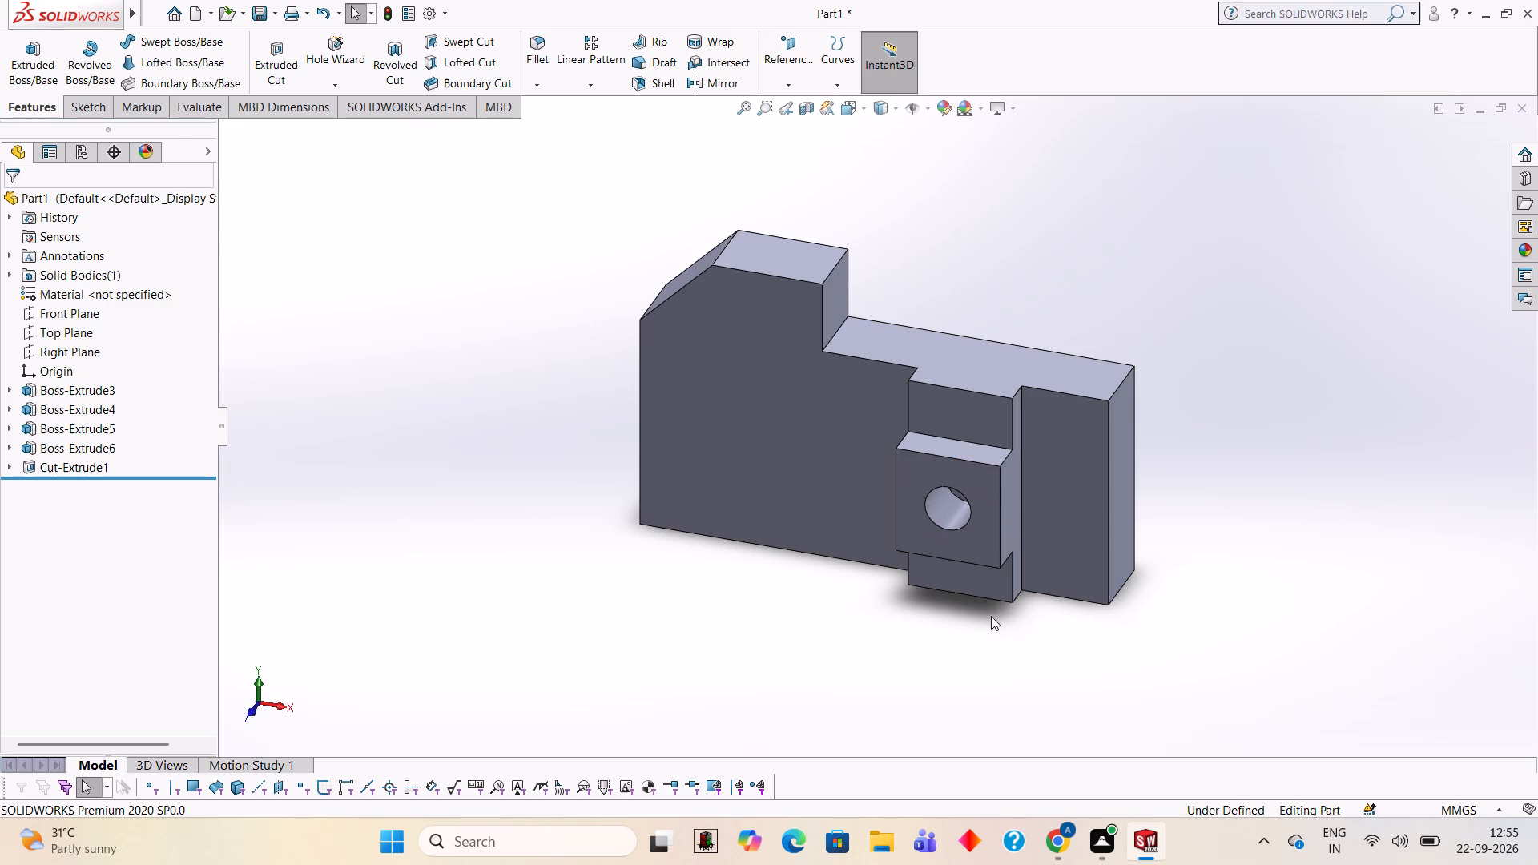
{"action": "middle_click_drag", "start_coordinate": [875, 668], "coordinate": [948, 619]}
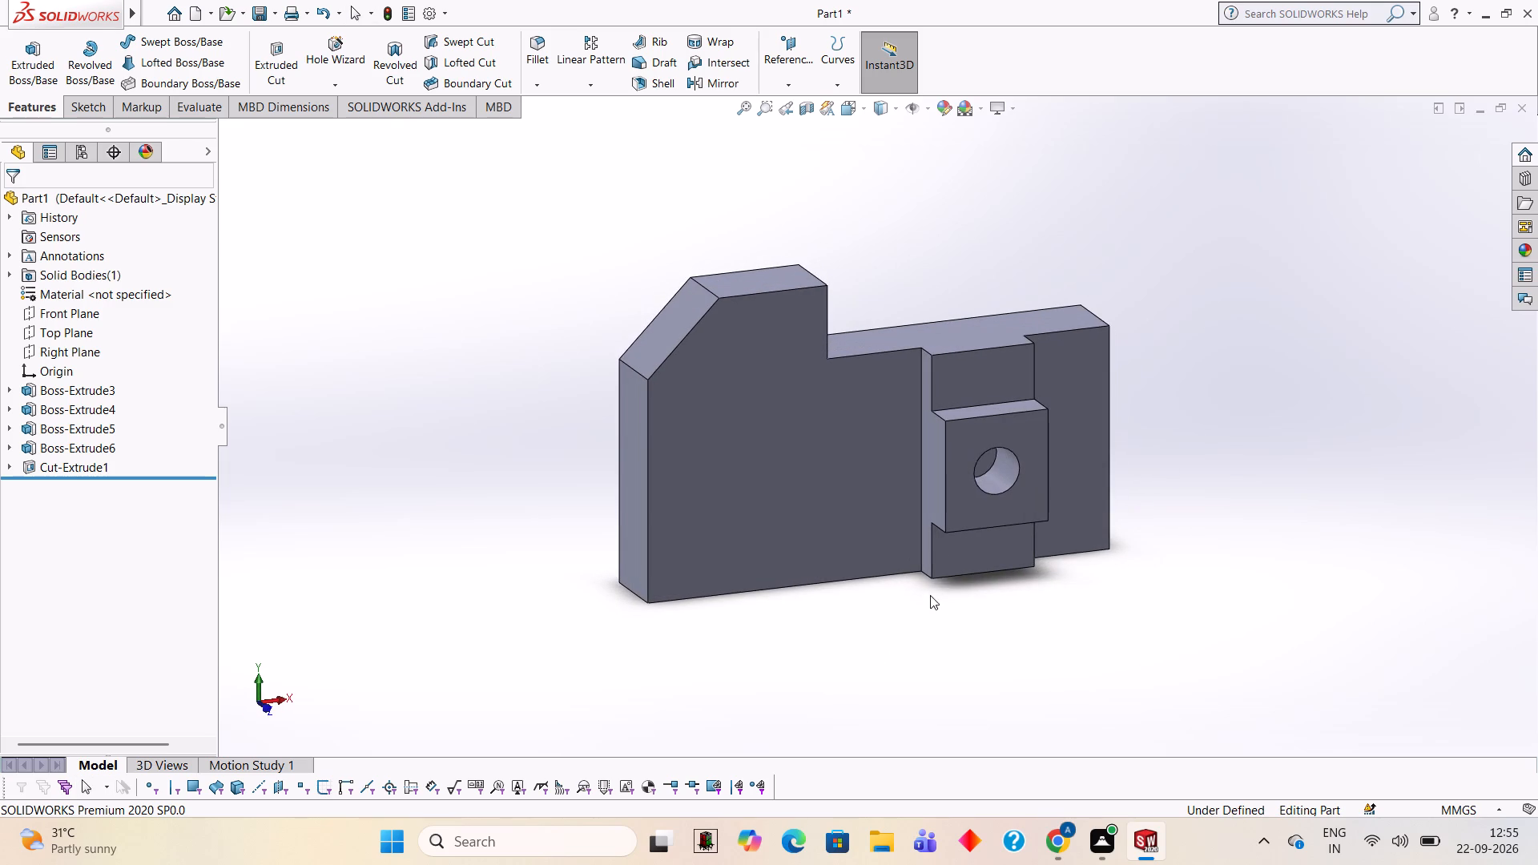
{"action": "middle_click_drag", "start_coordinate": [943, 609], "coordinate": [990, 643]}
{"action": "scroll", "coordinate": [990, 643], "scroll_direction": "up", "scroll_amount": 1}
{"action": "middle_click_drag", "start_coordinate": [990, 643], "coordinate": [960, 630]}
{"action": "scroll", "coordinate": [946, 633], "scroll_direction": "up", "scroll_amount": 1}
{"action": "scroll", "coordinate": [902, 333], "scroll_direction": "down", "scroll_amount": 2}
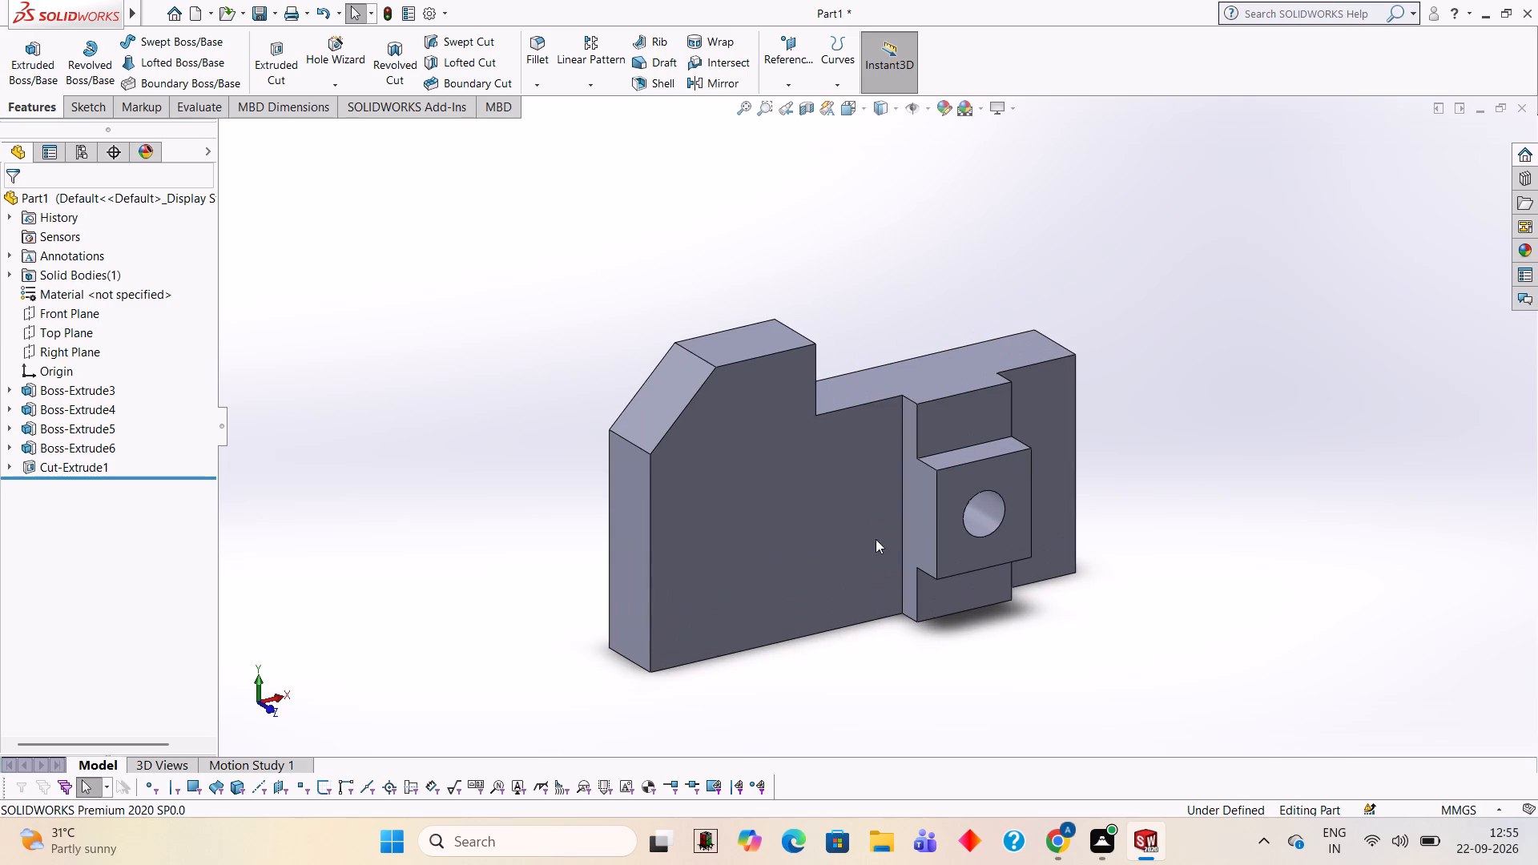
{"action": "scroll", "coordinate": [892, 661], "scroll_direction": "down", "scroll_amount": 1}
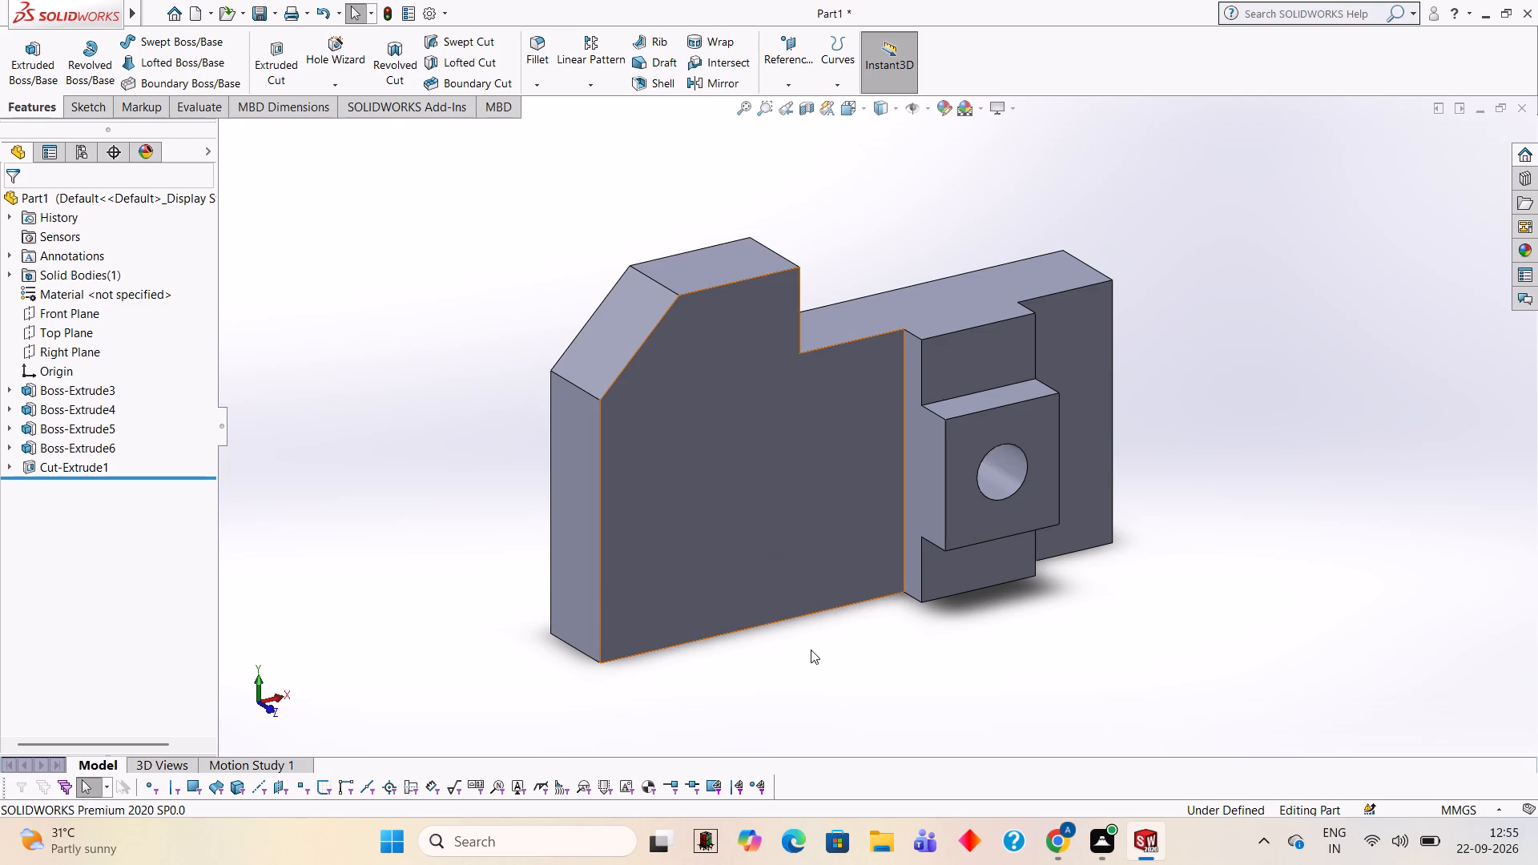
{"action": "scroll", "coordinate": [719, 573], "scroll_direction": "down", "scroll_amount": 1}
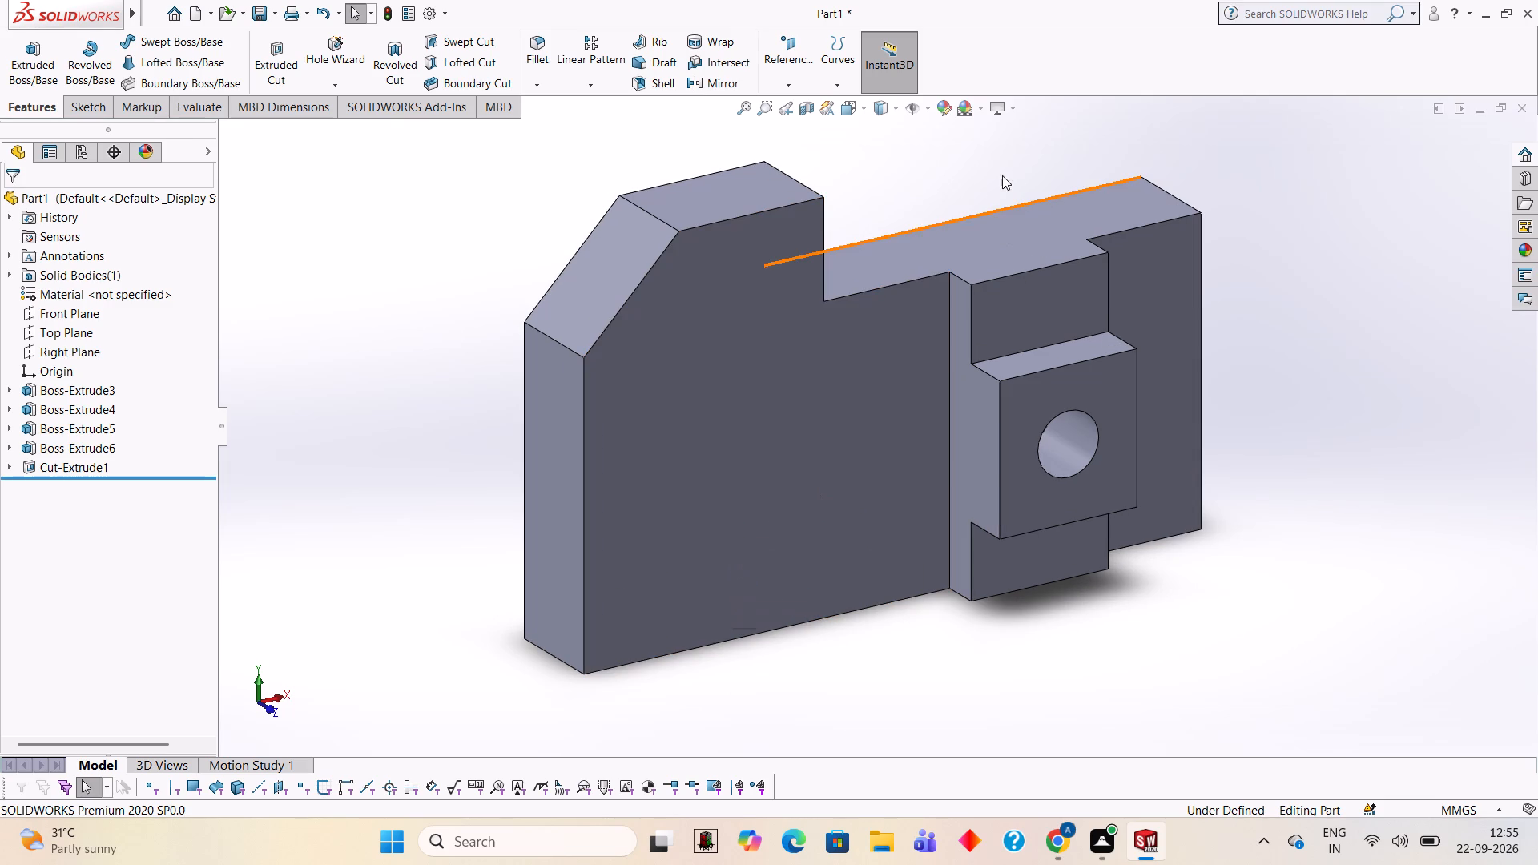
{"action": "scroll", "coordinate": [892, 247], "scroll_direction": "up", "scroll_amount": 1}
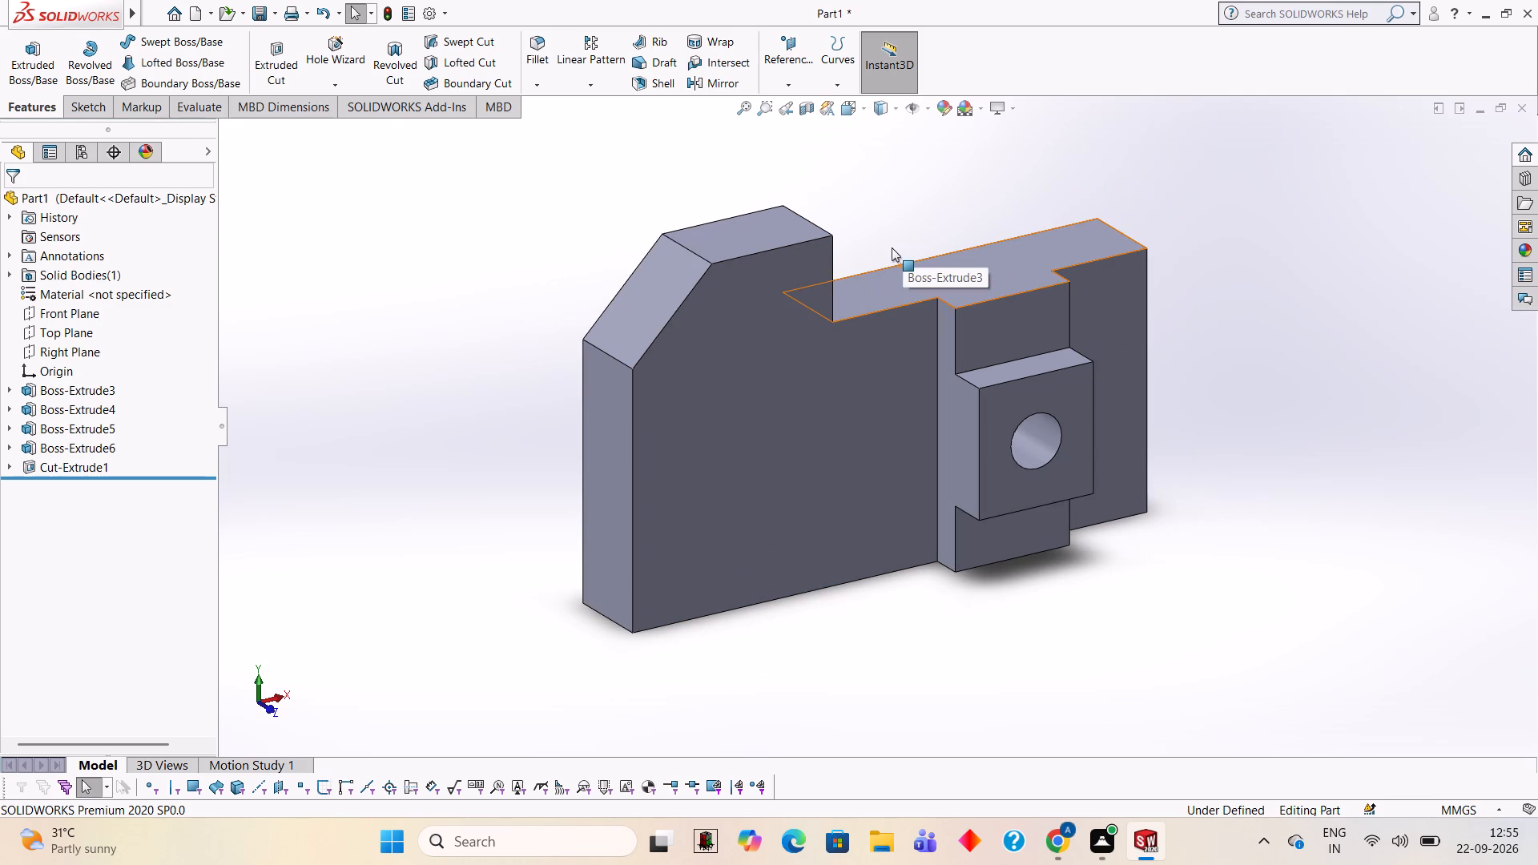
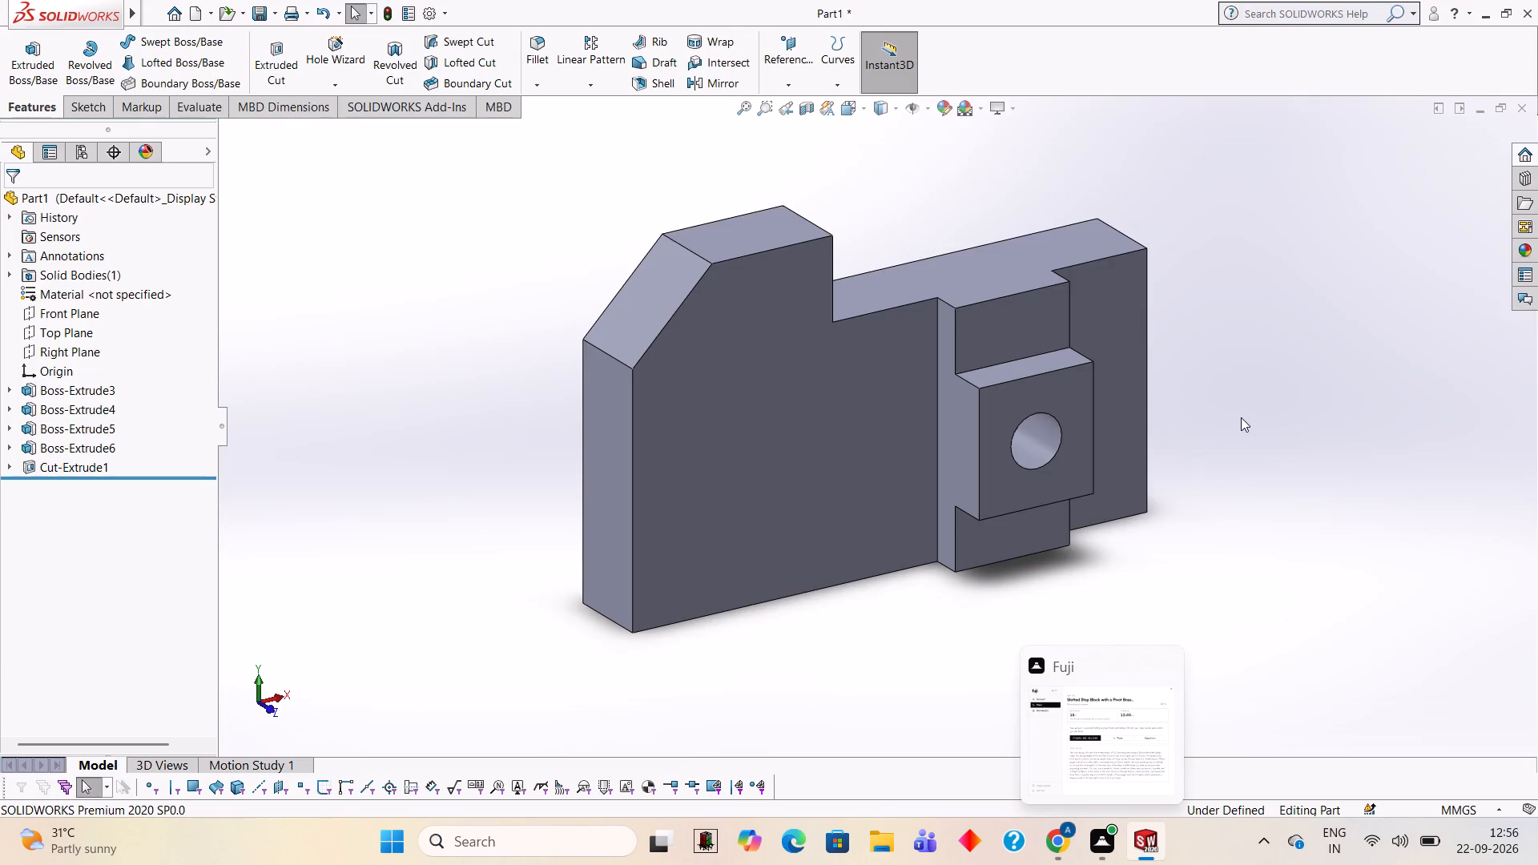
Apply the solid Red appearance to the whole body.
{"action": "middle_click_drag", "start_coordinate": [1333, 396], "coordinate": [1351, 404]}
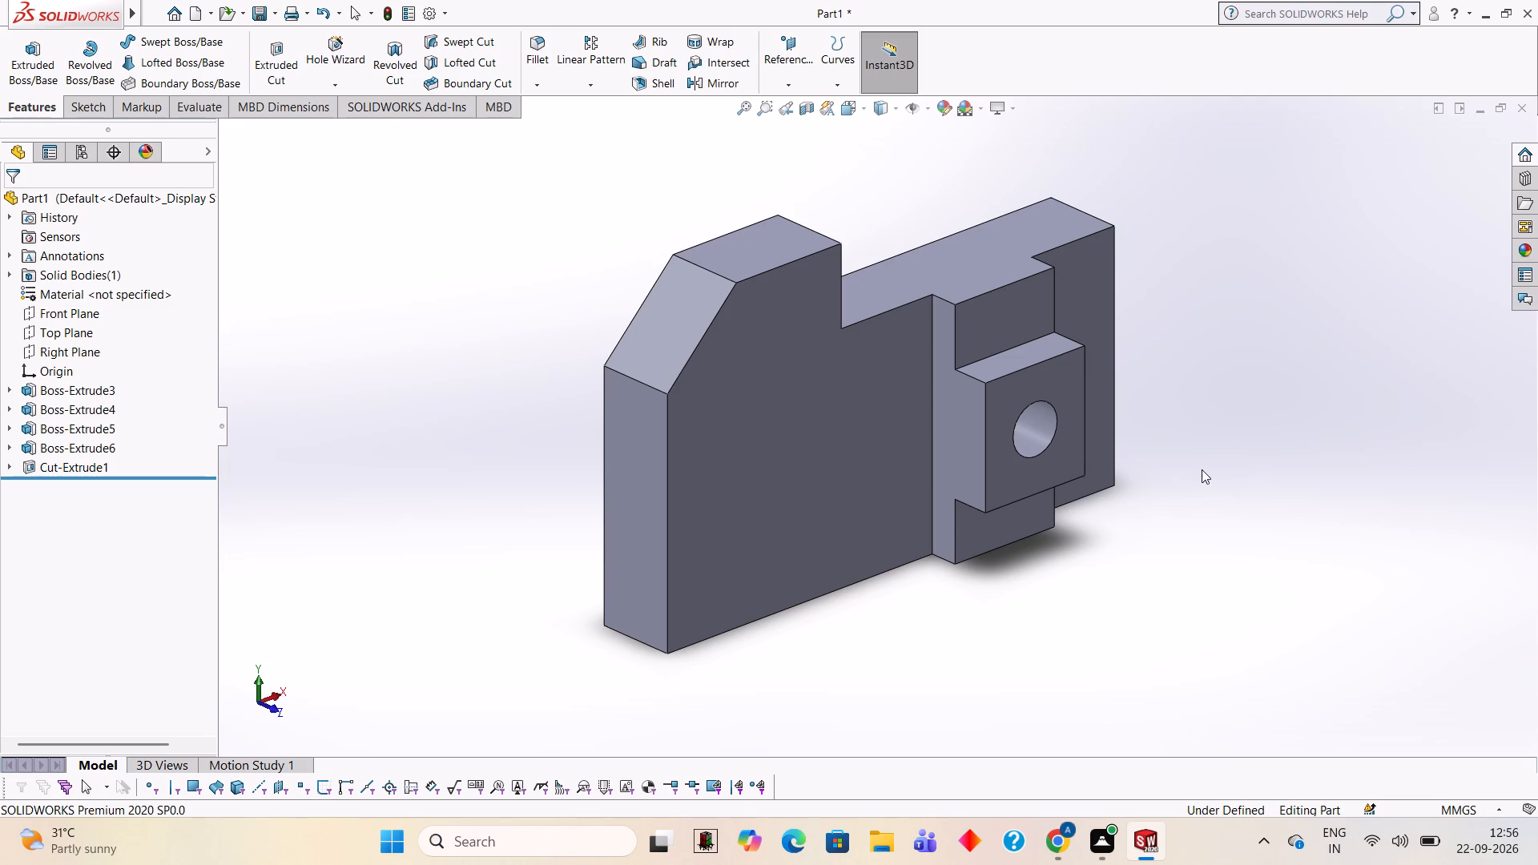
{"action": "middle_click_drag", "start_coordinate": [1260, 320], "coordinate": [1258, 327]}
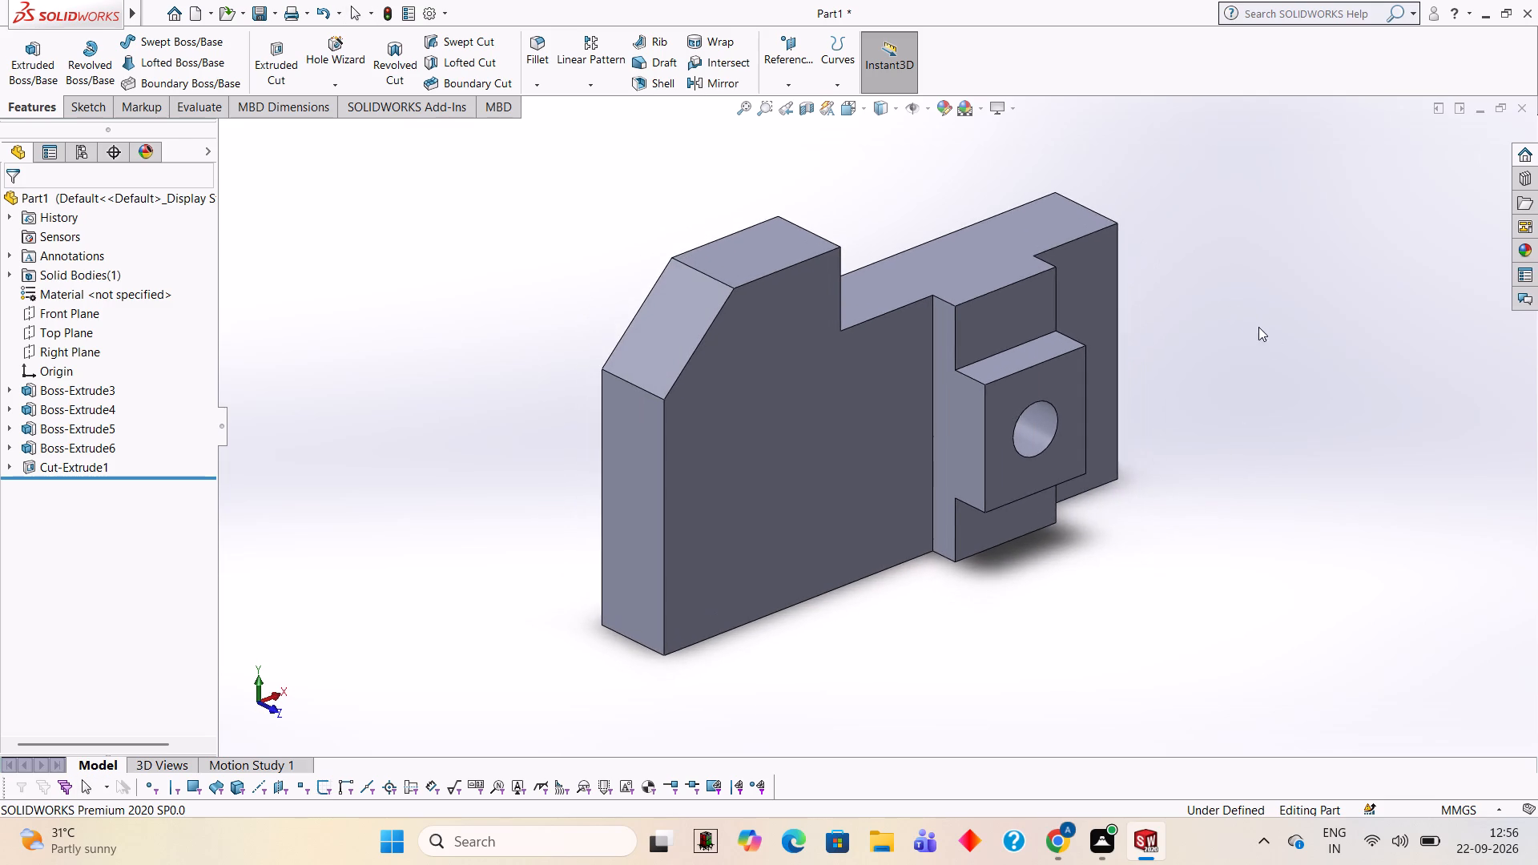
{"action": "scroll", "coordinate": [1032, 246], "scroll_direction": "up", "scroll_amount": 1}
{"action": "scroll", "coordinate": [1283, 421], "scroll_direction": "up", "scroll_amount": 1}
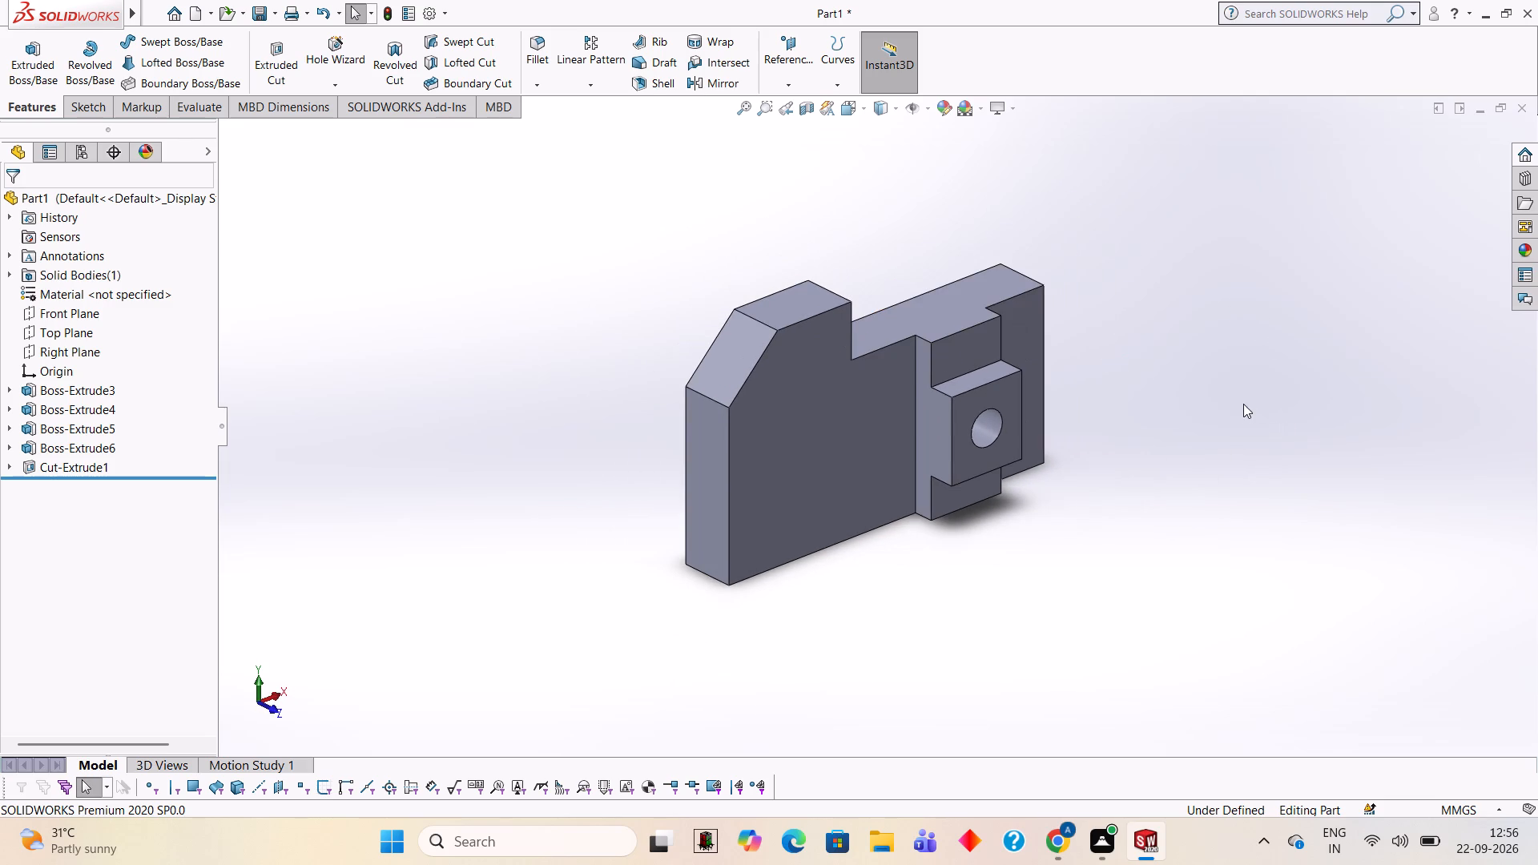
{"action": "scroll", "coordinate": [1205, 429], "scroll_direction": "down", "scroll_amount": 1}
{"action": "scroll", "coordinate": [464, 400], "scroll_direction": "down", "scroll_amount": 1}
{"action": "scroll", "coordinate": [473, 389], "scroll_direction": "up", "scroll_amount": 1}
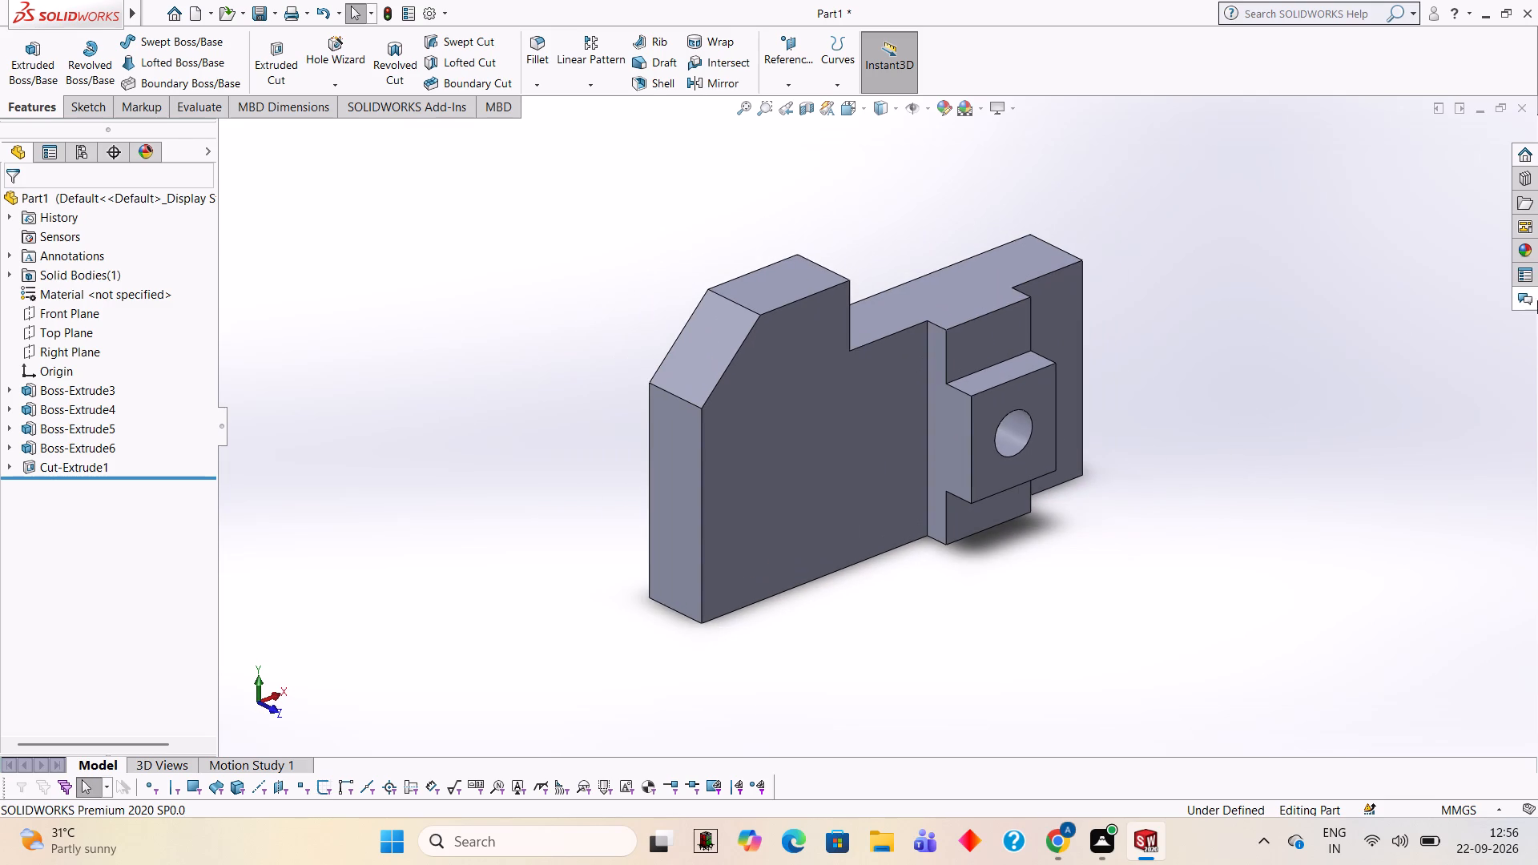
{"action": "left_click", "coordinate": [1536, 241]}
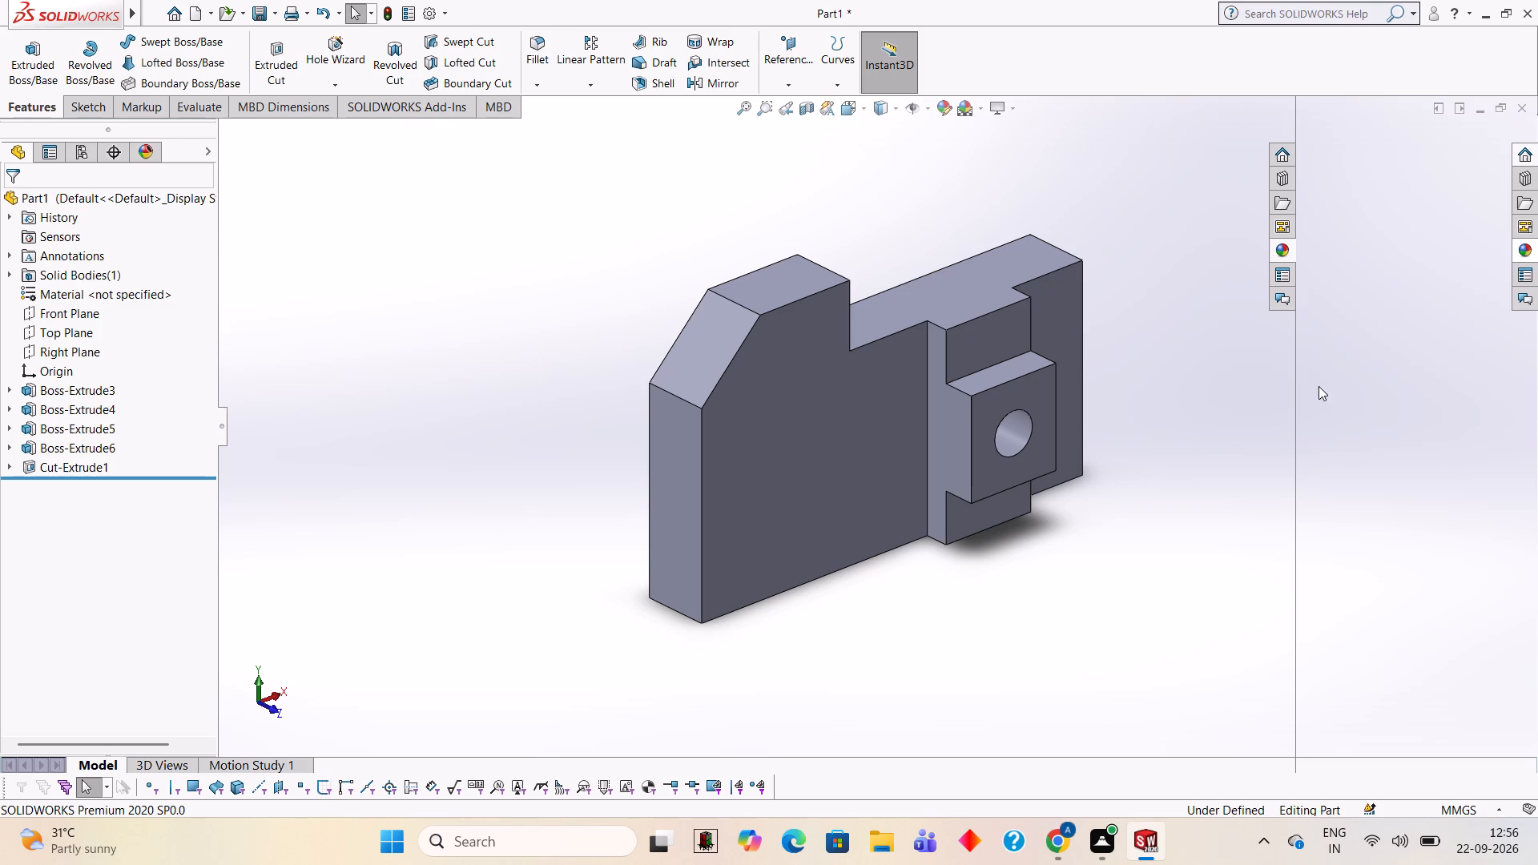
{"action": "left_click", "coordinate": [1307, 155]}
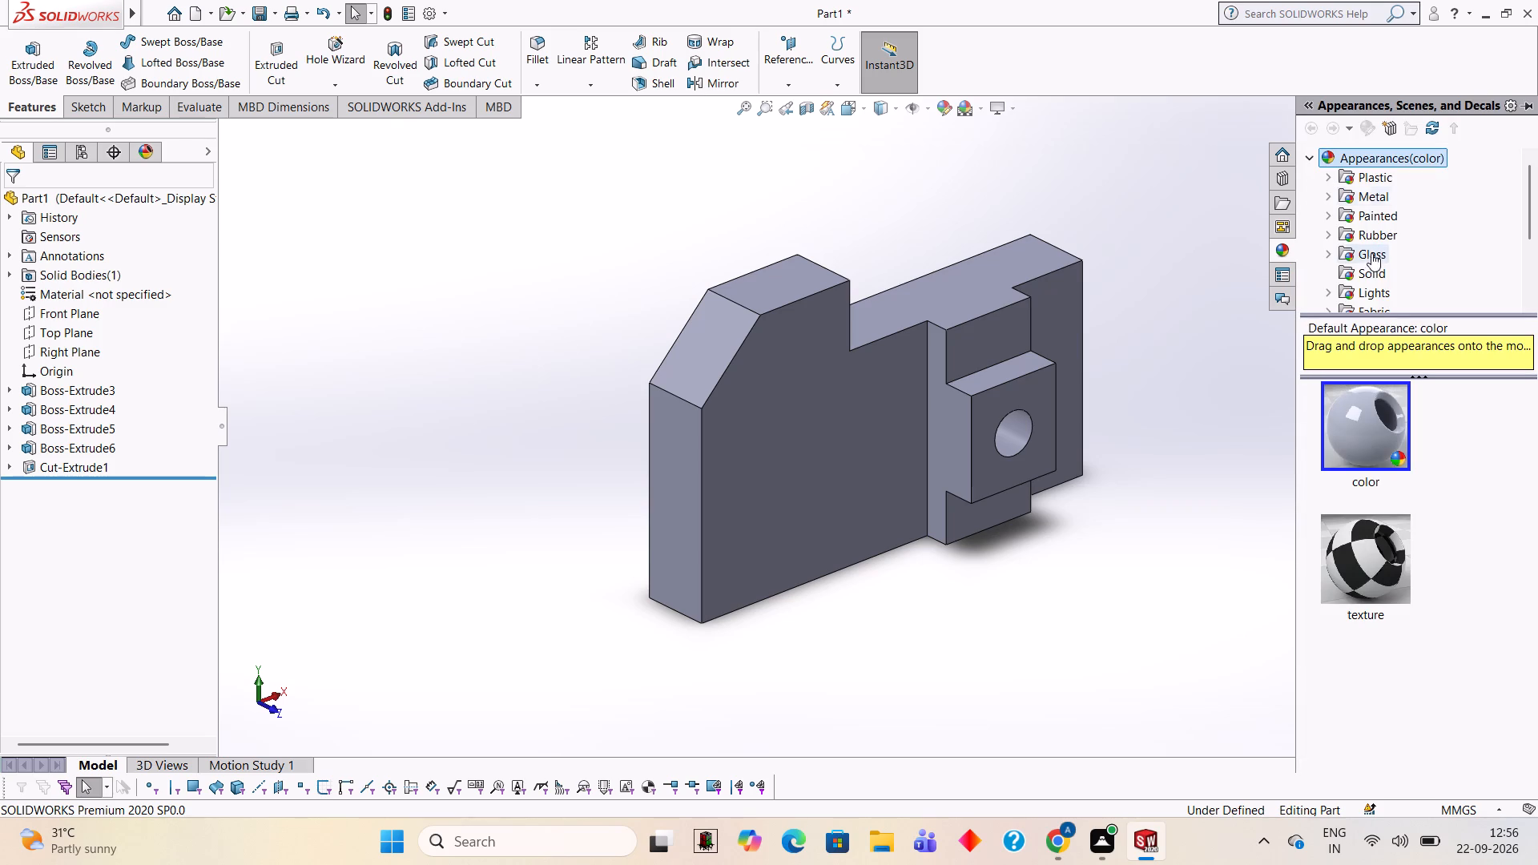
{"action": "left_click", "coordinate": [1379, 271]}
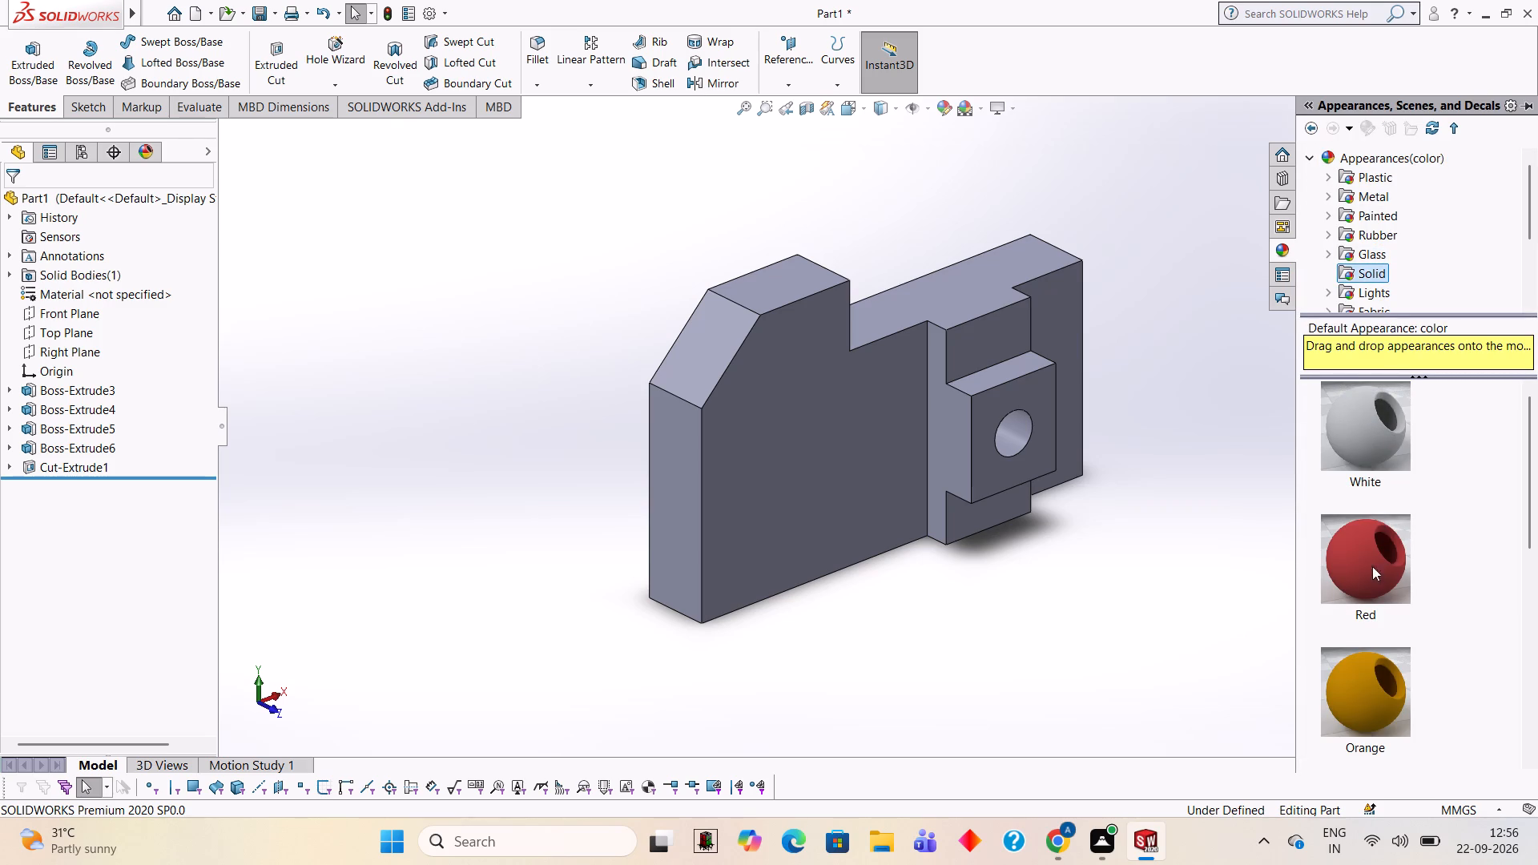
{"action": "left_click_drag", "start_coordinate": [1371, 569], "coordinate": [876, 413]}
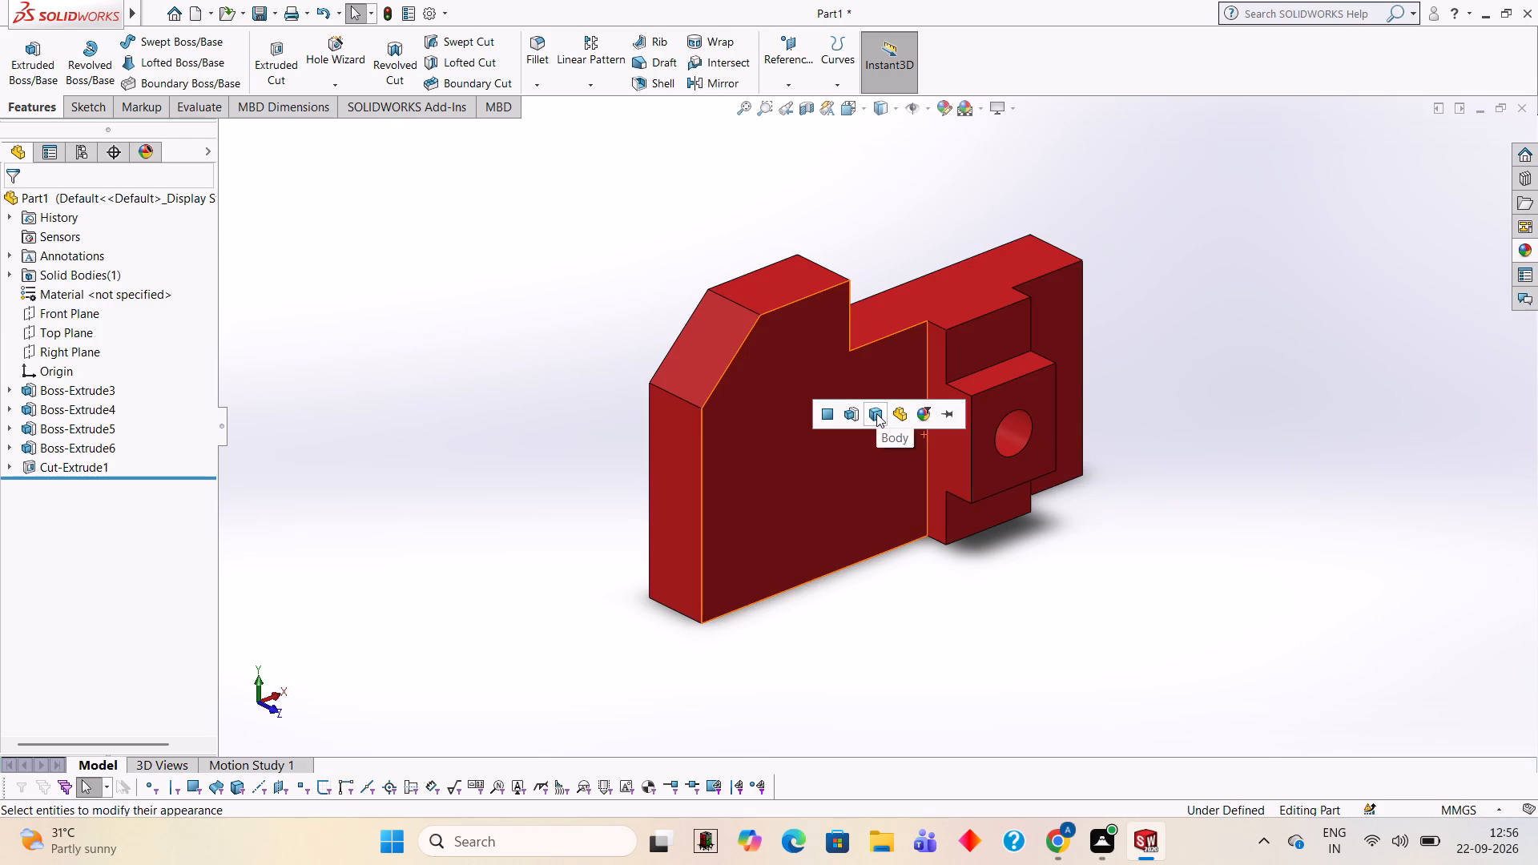
{"action": "left_click", "coordinate": [876, 413]}
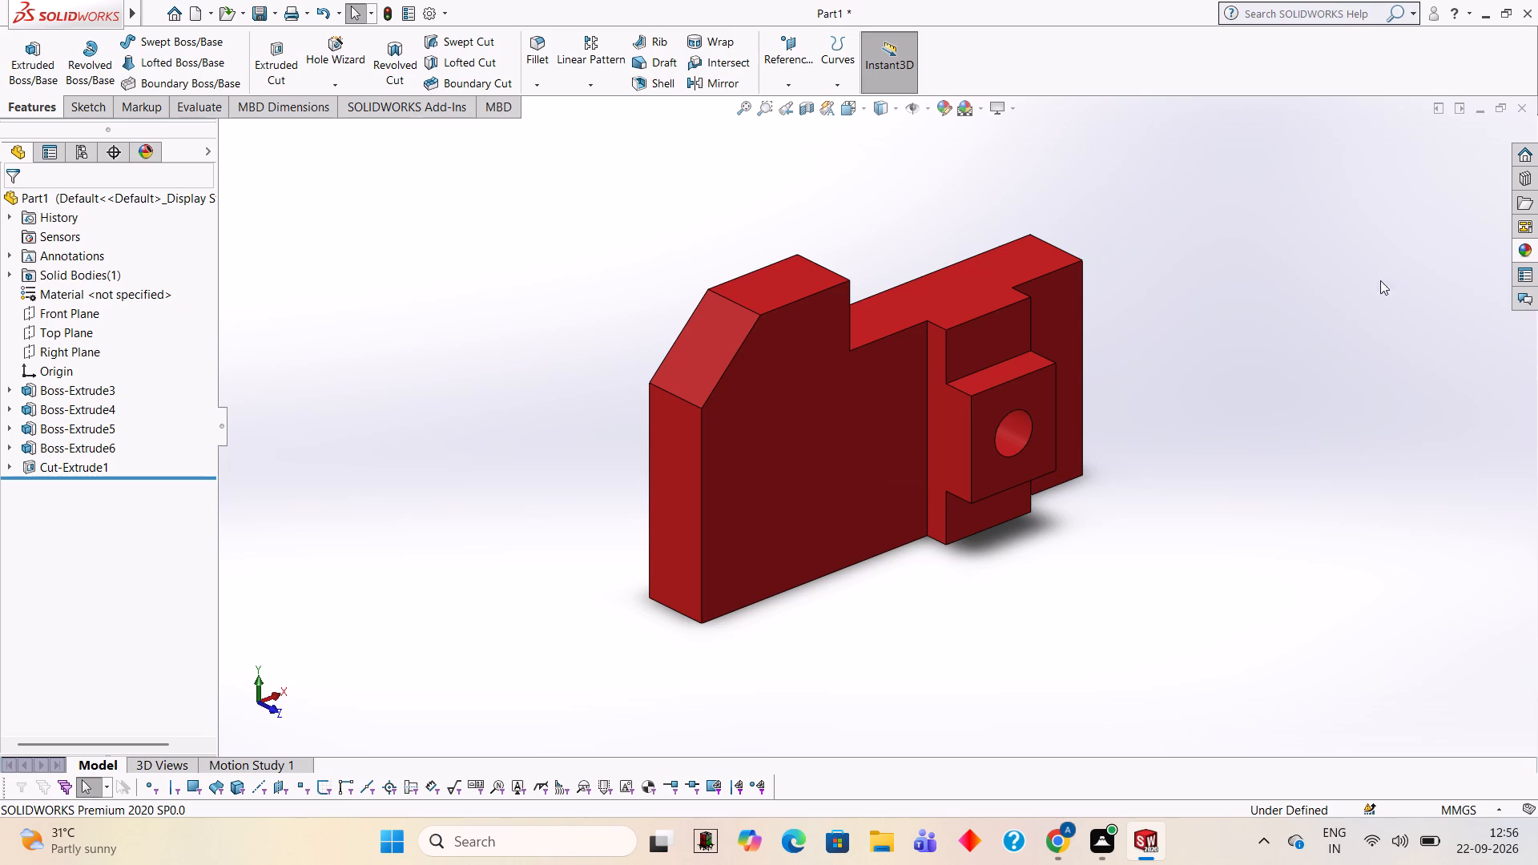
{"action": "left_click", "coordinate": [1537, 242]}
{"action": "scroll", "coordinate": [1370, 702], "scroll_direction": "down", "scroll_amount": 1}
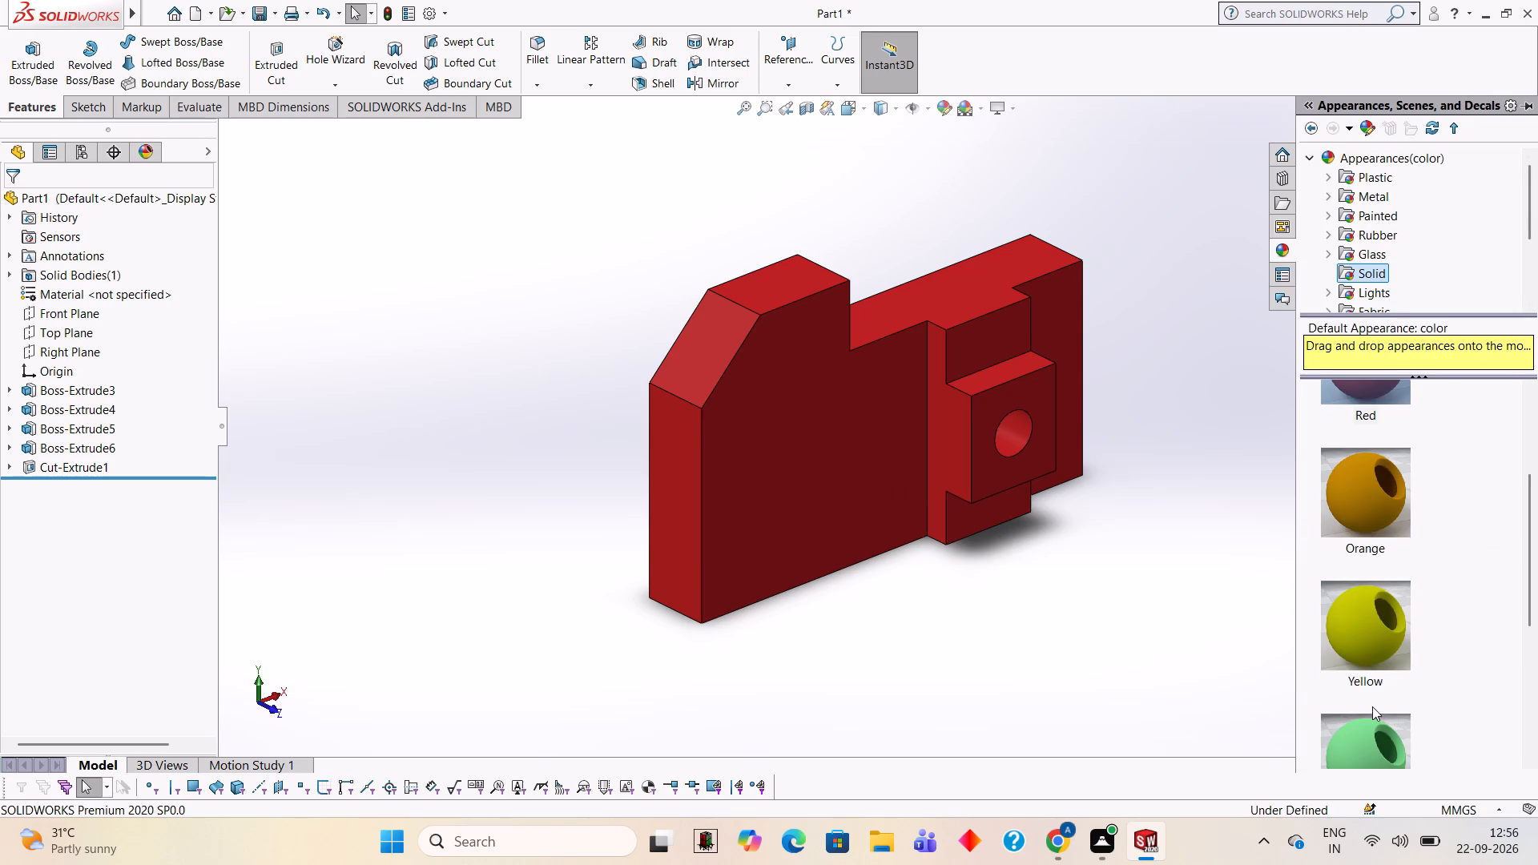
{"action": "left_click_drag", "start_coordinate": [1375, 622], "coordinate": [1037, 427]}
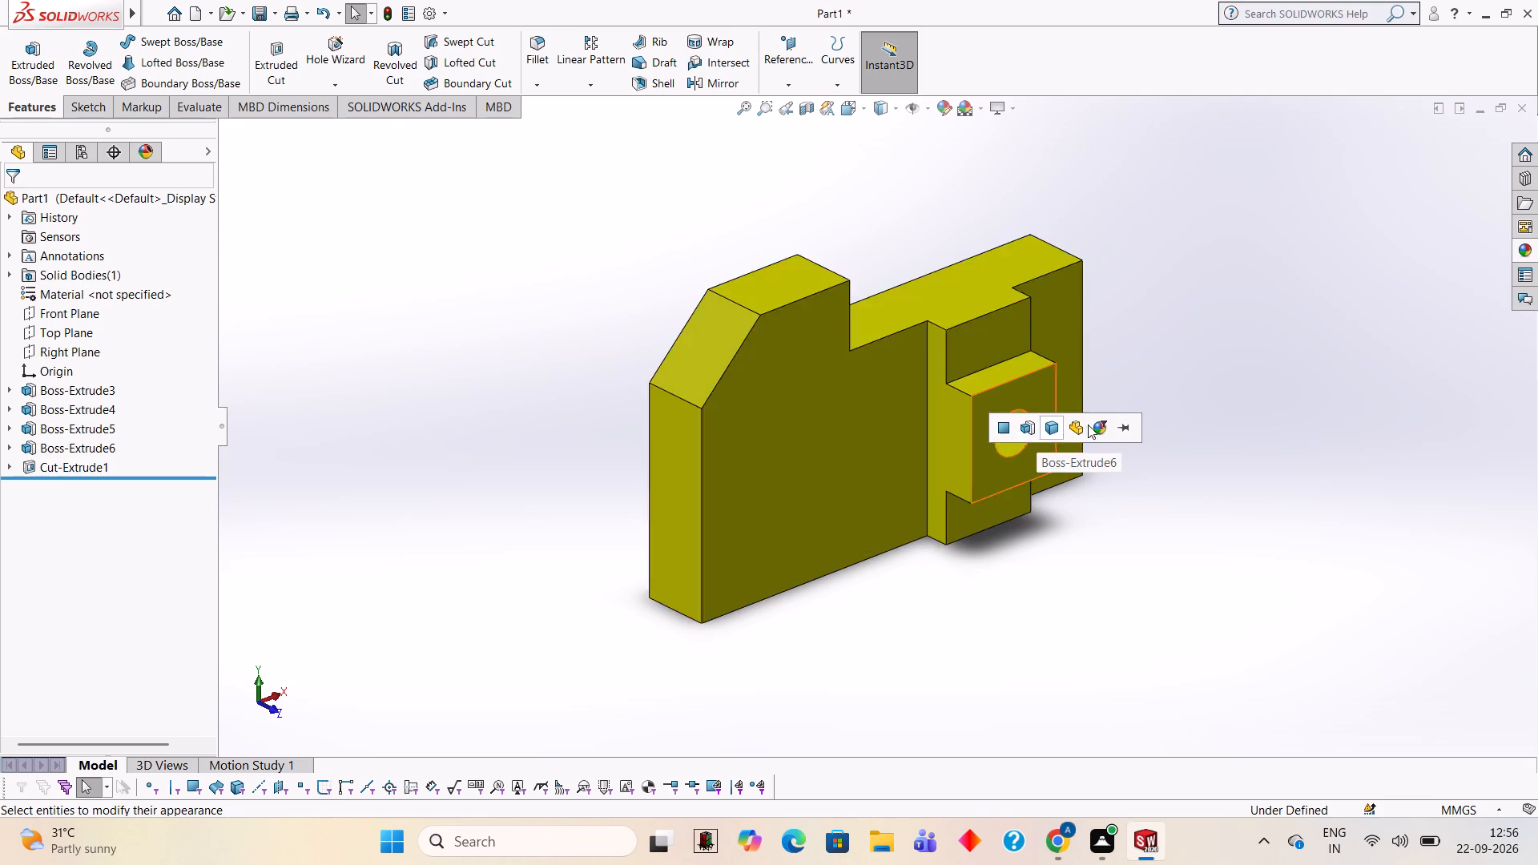
Apply the solid Yellow appearance to the 16 mm hole in the pad.
{"action": "scroll", "coordinate": [1089, 453], "scroll_direction": "down", "scroll_amount": 3}
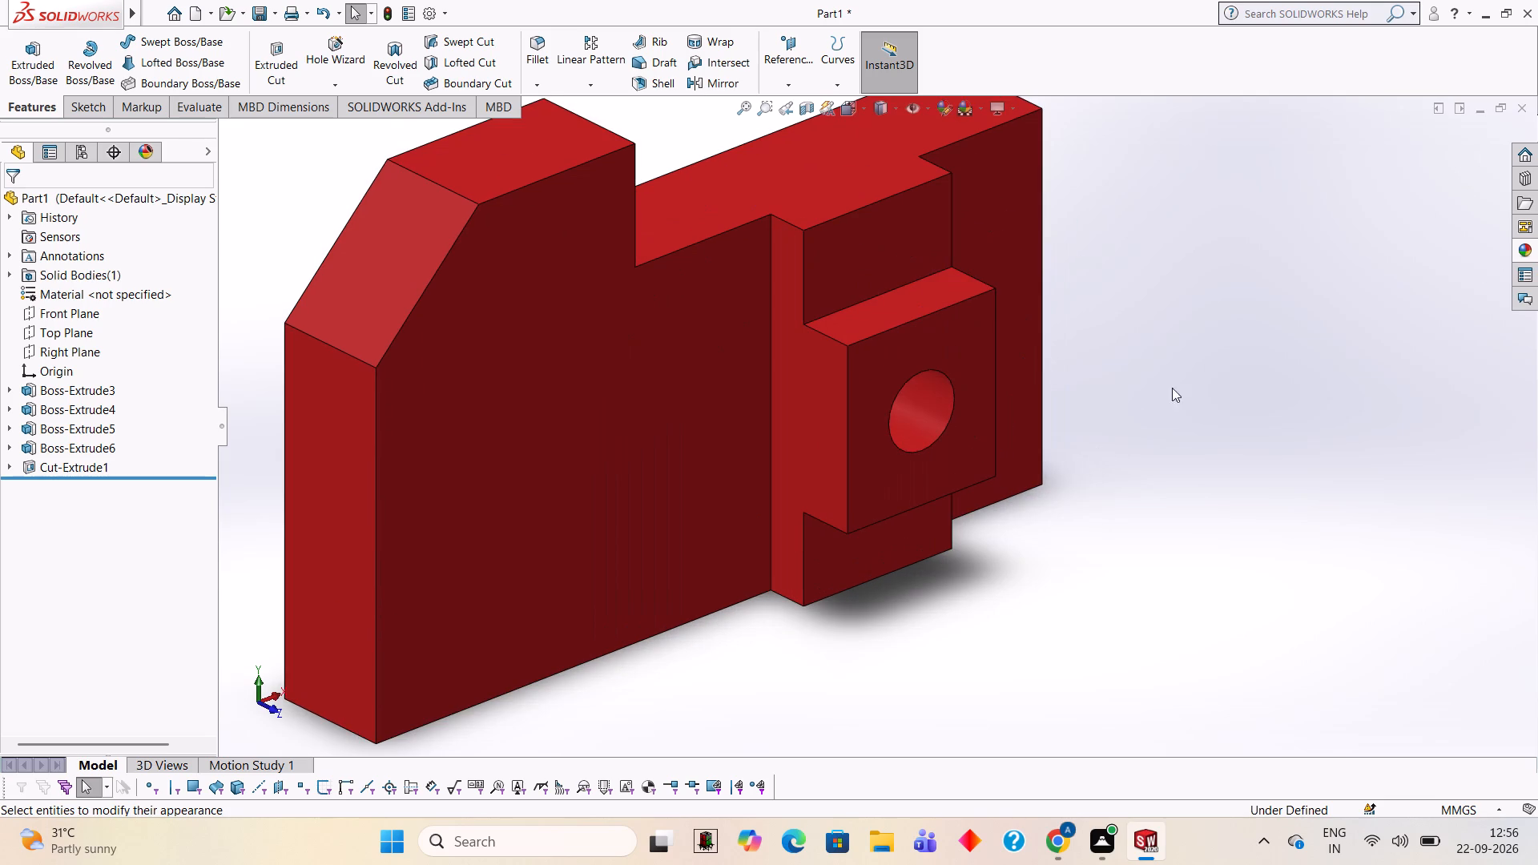
{"action": "left_click", "coordinate": [1532, 247]}
{"action": "left_click_drag", "start_coordinate": [1363, 605], "coordinate": [1074, 464]}
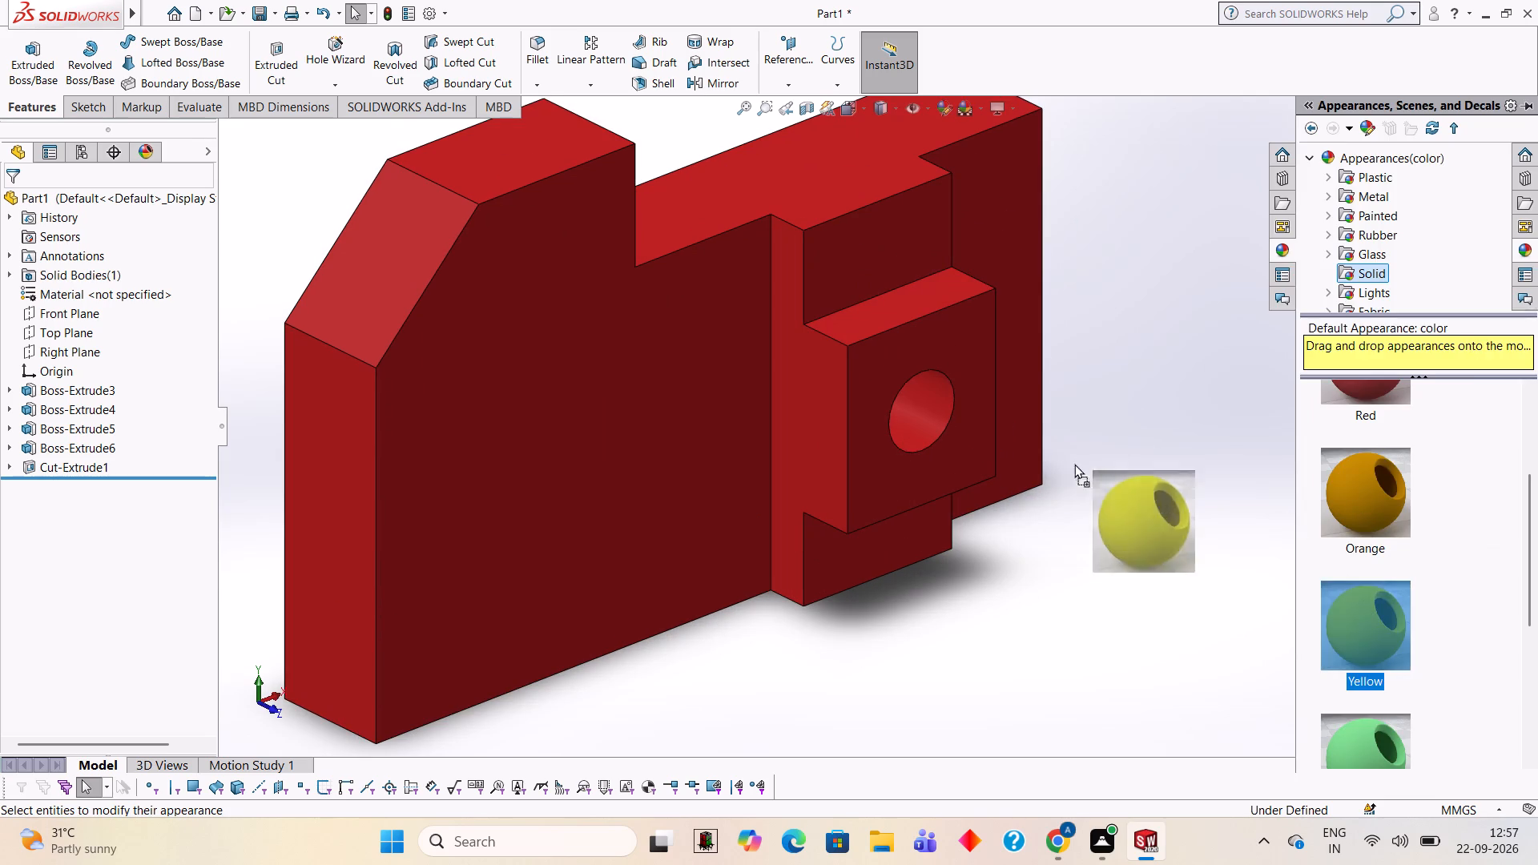
{"action": "left_click_drag", "start_coordinate": [1074, 464], "coordinate": [936, 380]}
{"action": "left_click", "coordinate": [936, 380]}
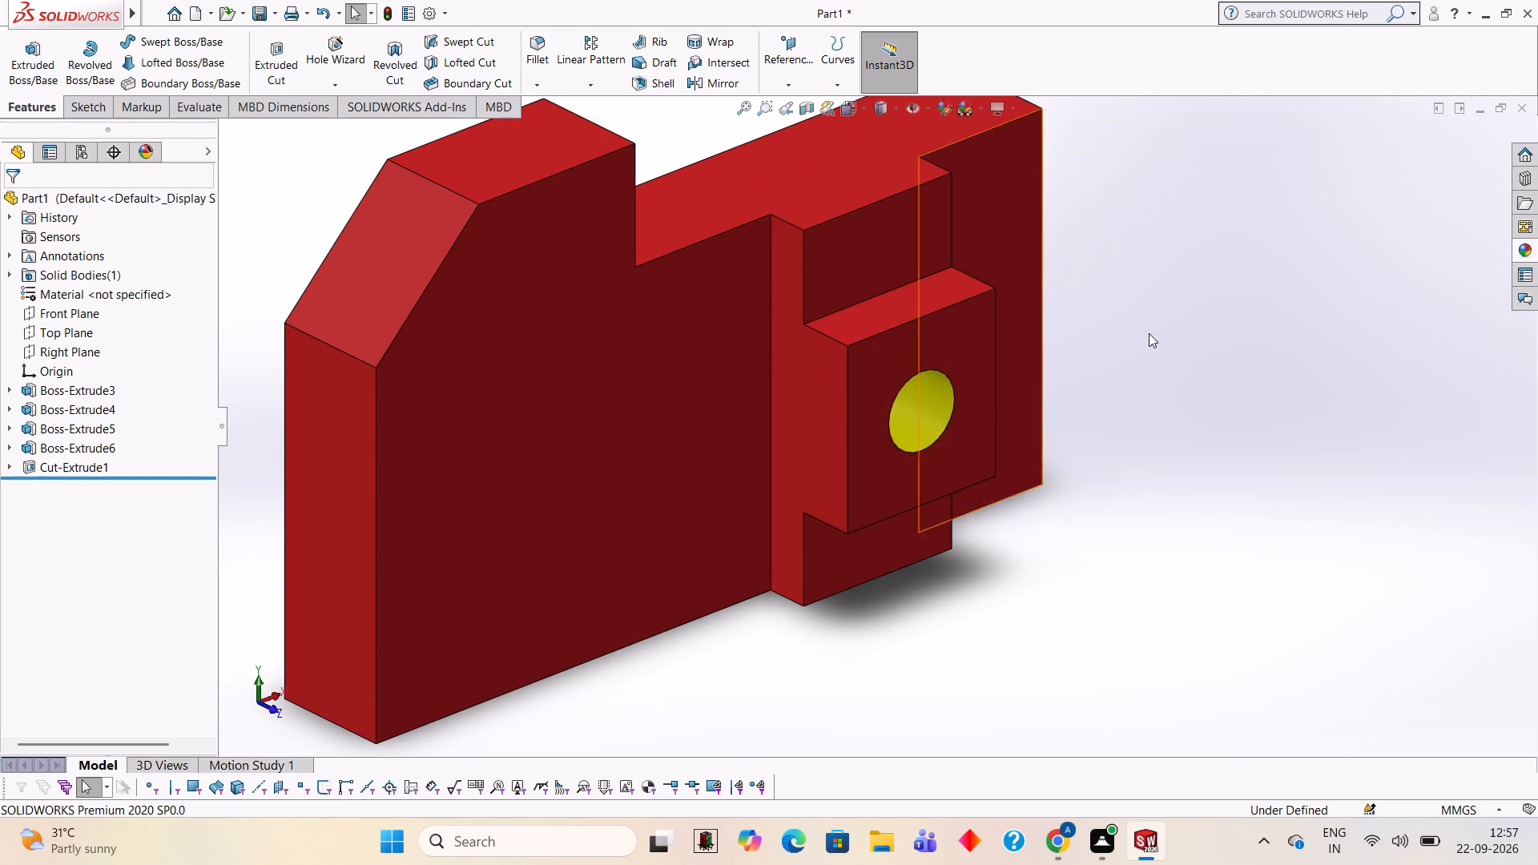
Apply the solid Blue appearance to the 9 mm front strip feature behind the pad.
{"action": "scroll", "coordinate": [1200, 316], "scroll_direction": "down", "scroll_amount": 1}
{"action": "scroll", "coordinate": [1211, 299], "scroll_direction": "up", "scroll_amount": 5}
{"action": "scroll", "coordinate": [140, 325], "scroll_direction": "down", "scroll_amount": 1}
{"action": "scroll", "coordinate": [426, 347], "scroll_direction": "down", "scroll_amount": 2}
{"action": "scroll", "coordinate": [435, 352], "scroll_direction": "up", "scroll_amount": 2}
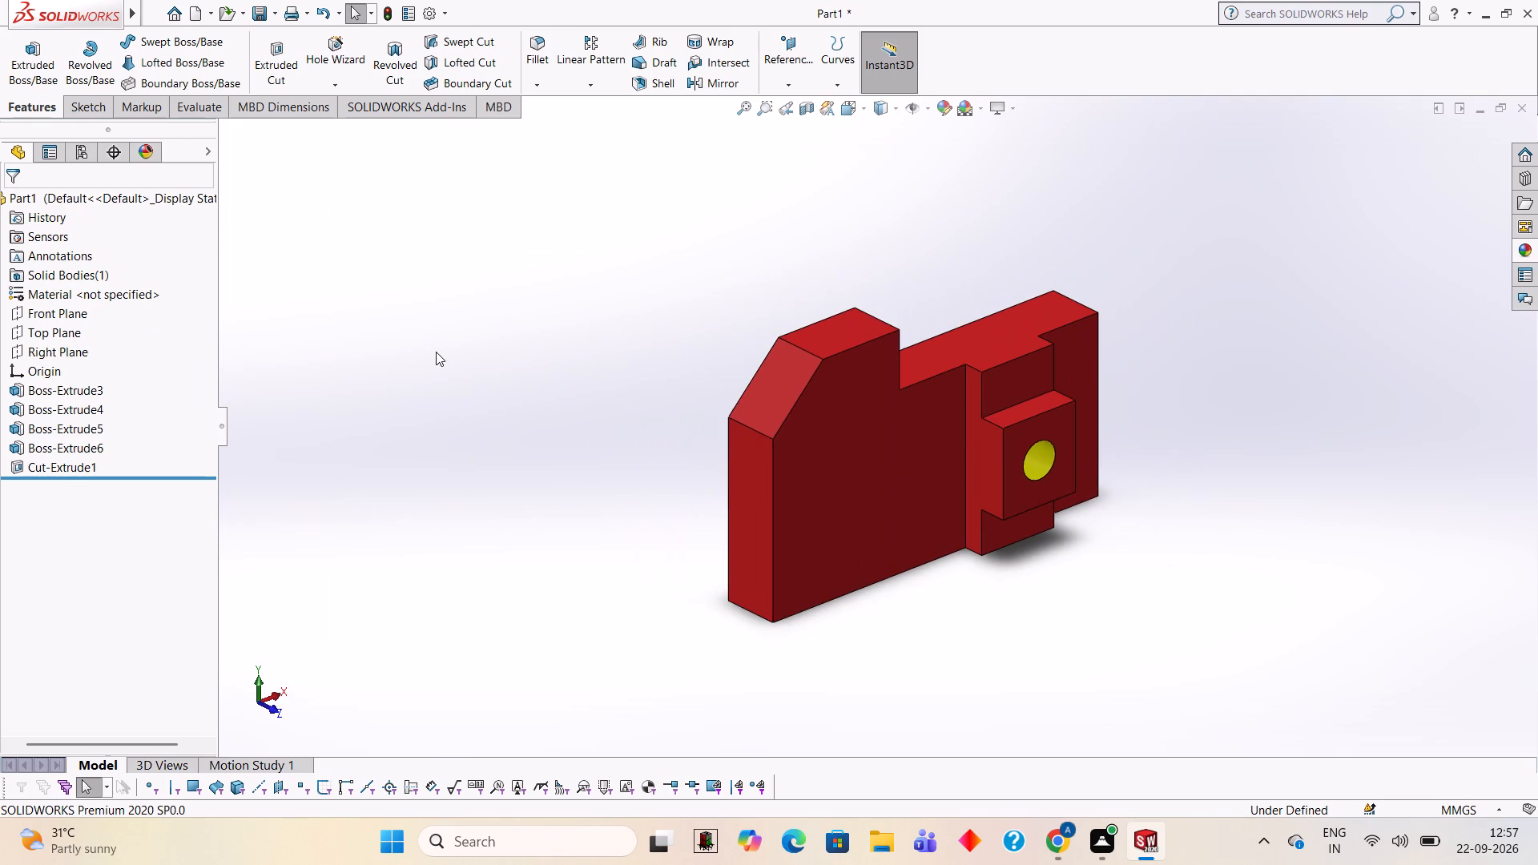
{"action": "scroll", "coordinate": [1076, 454], "scroll_direction": "down", "scroll_amount": 1}
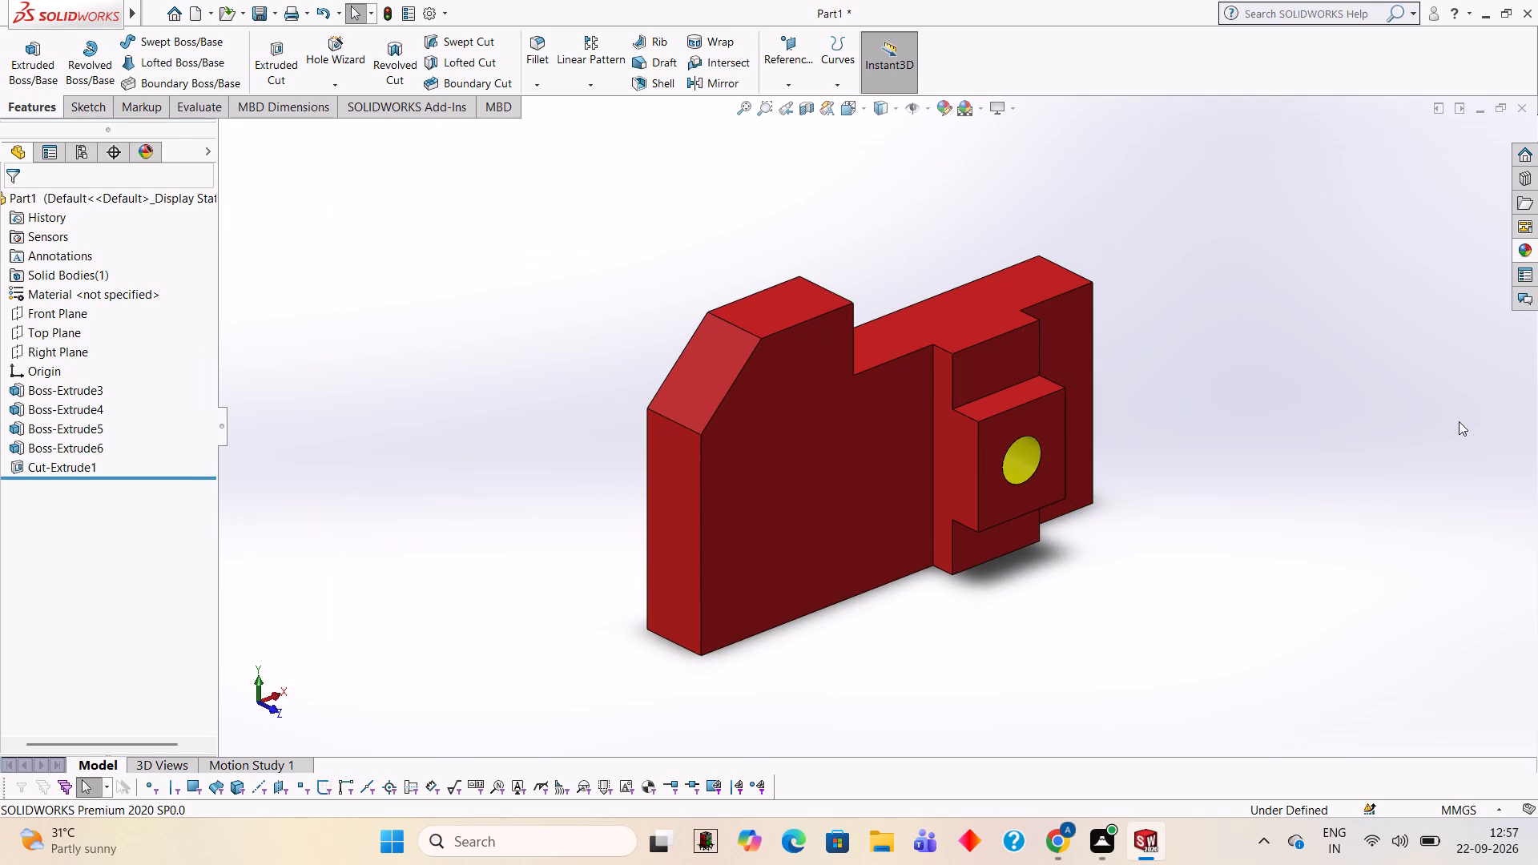
{"action": "left_click", "coordinate": [1536, 239]}
{"action": "scroll", "coordinate": [1391, 566], "scroll_direction": "down", "scroll_amount": 3}
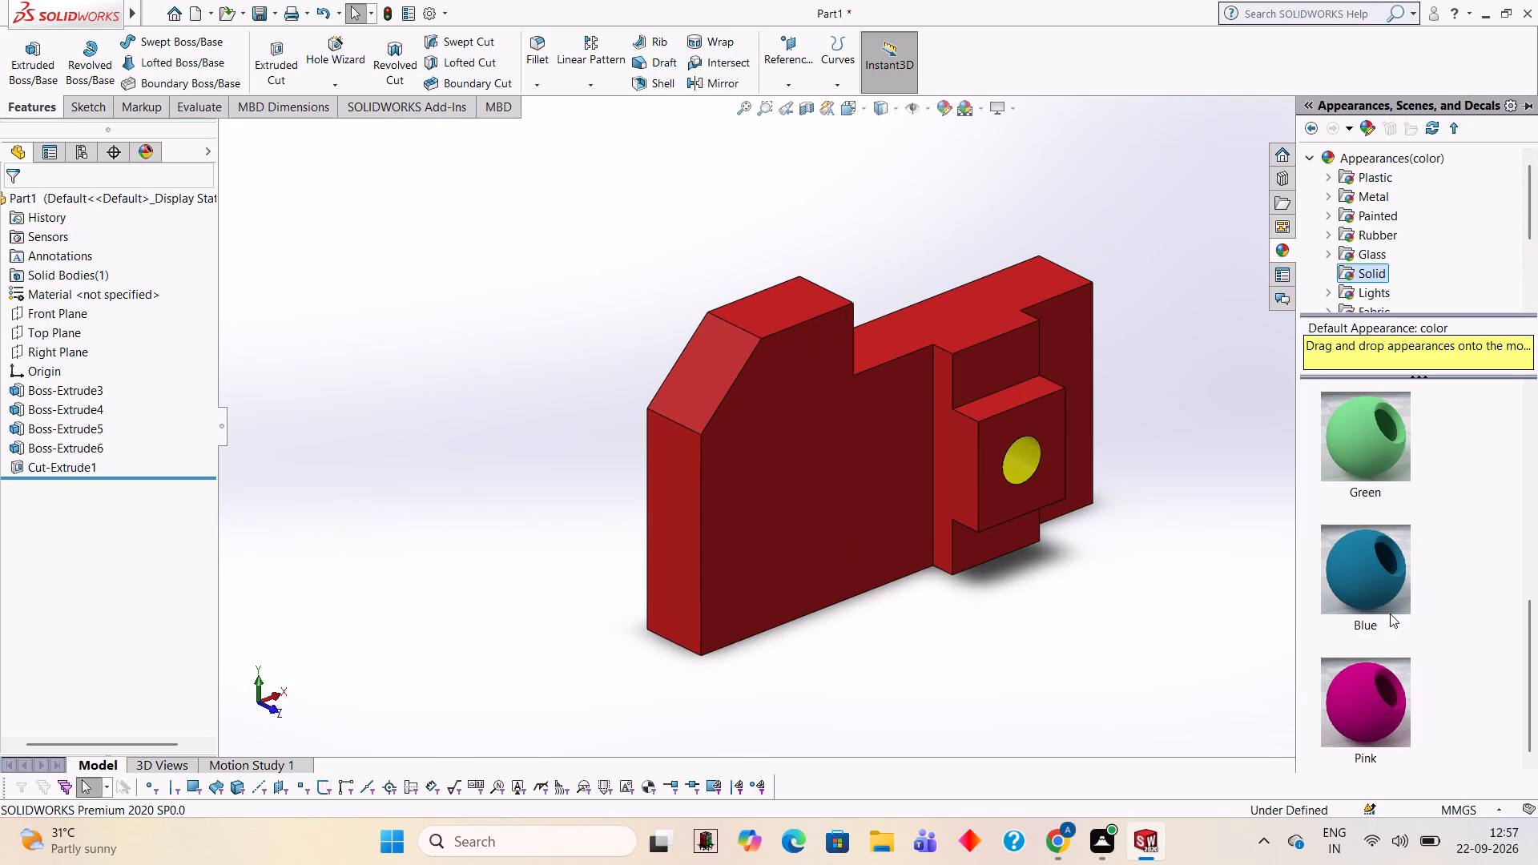
{"action": "left_click_drag", "start_coordinate": [1373, 588], "coordinate": [956, 406]}
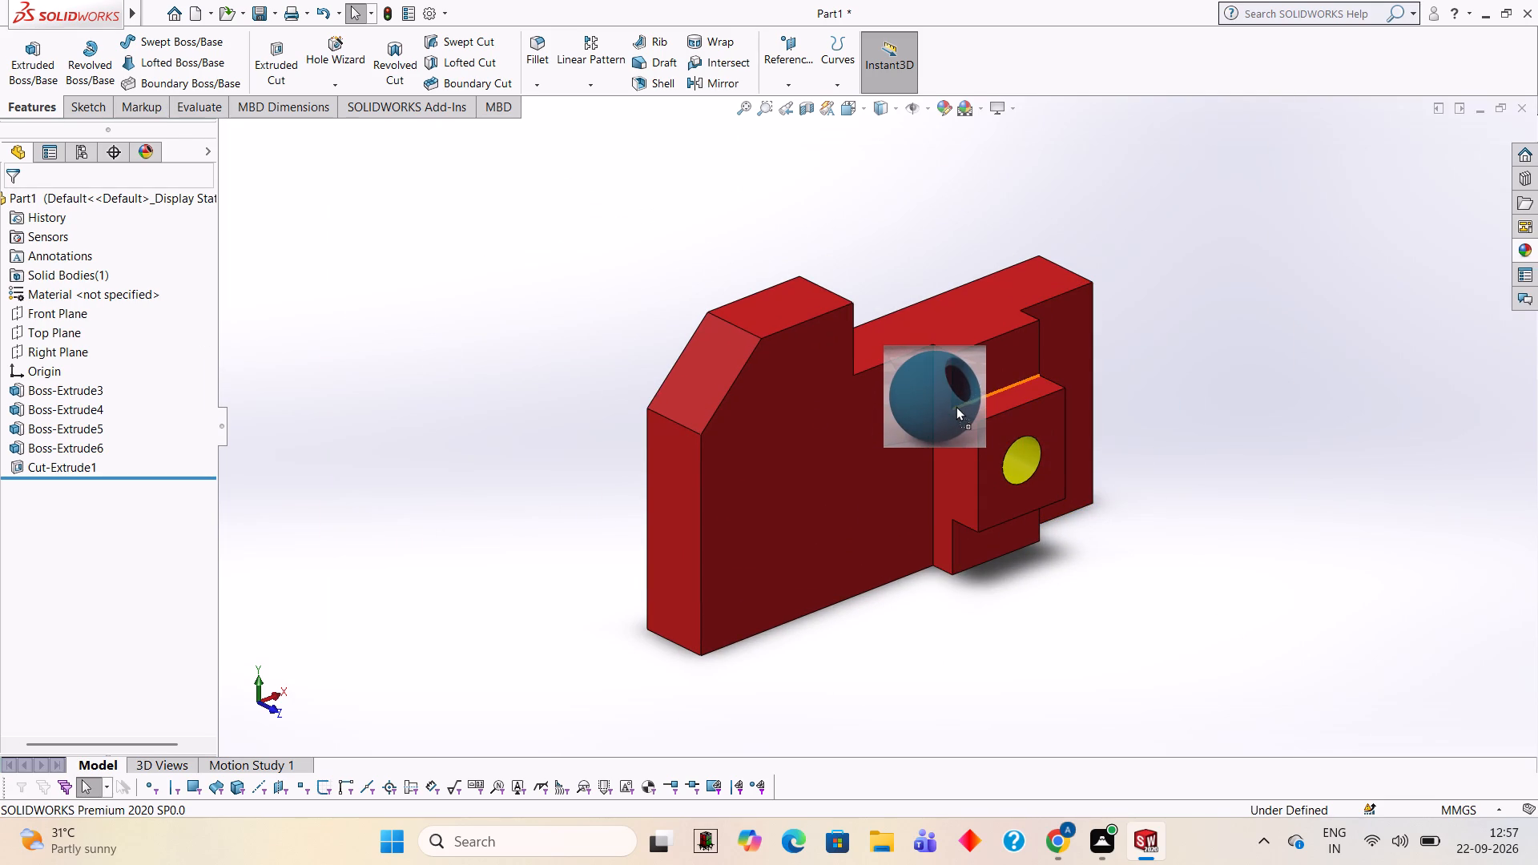
{"action": "left_click_drag", "start_coordinate": [956, 406], "coordinate": [956, 440]}
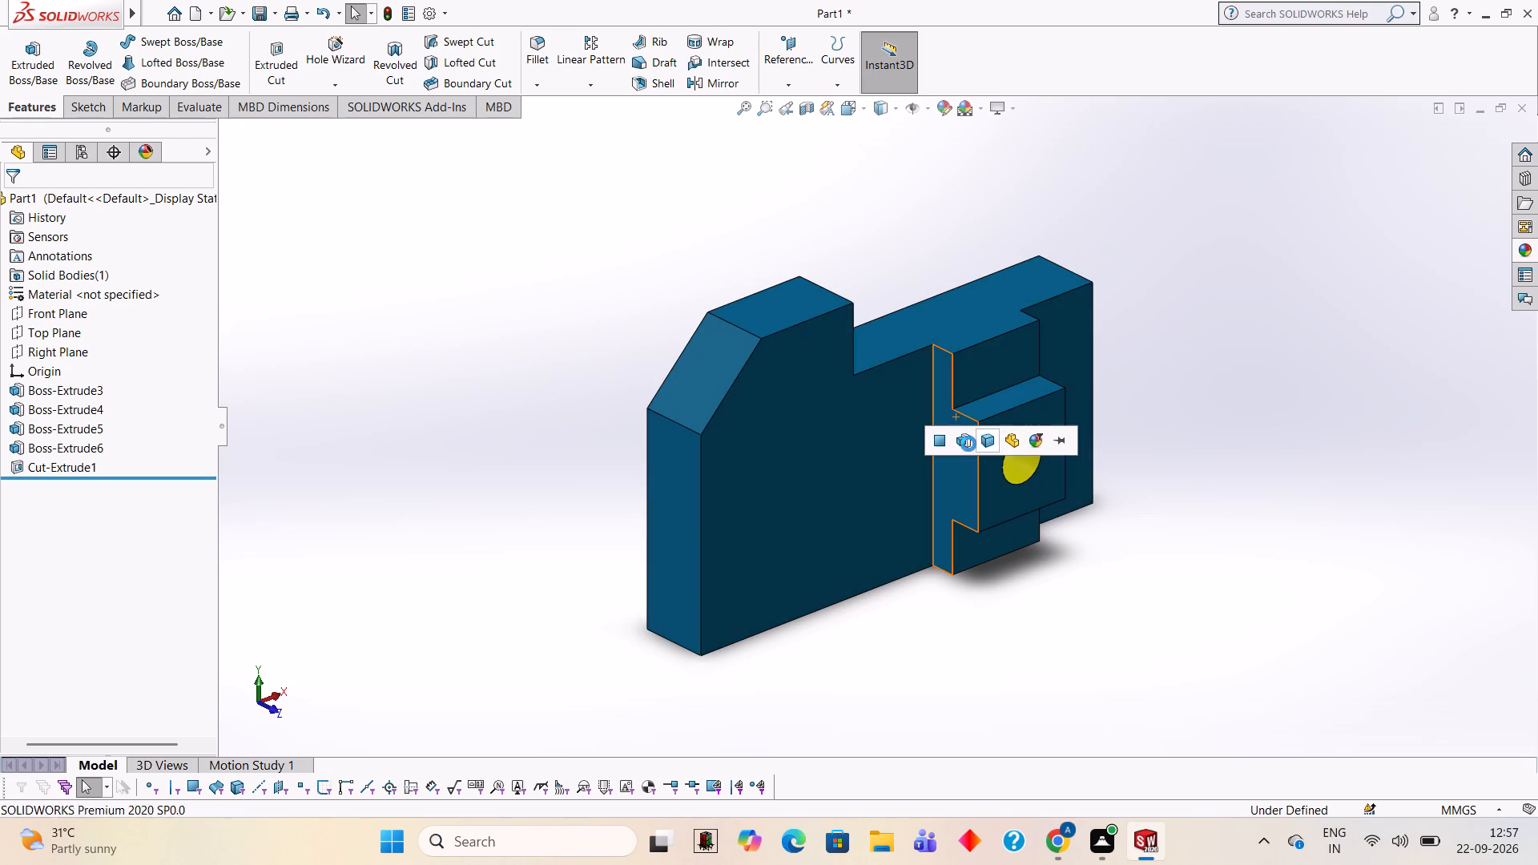
{"action": "left_click", "coordinate": [968, 444]}
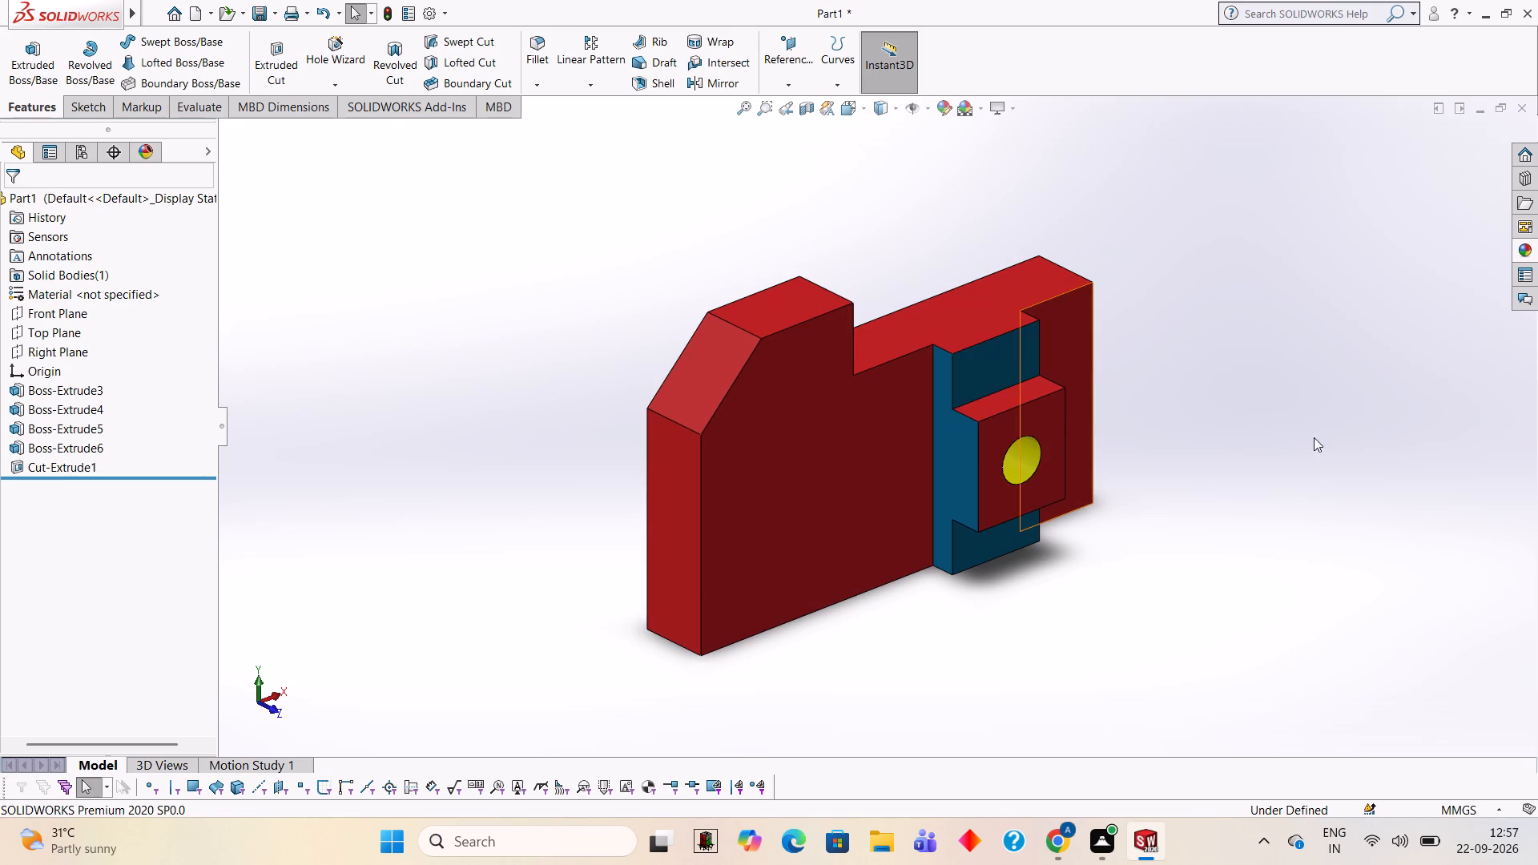
Apply the solid Blue appearance to the pad feature around the hole.
{"action": "scroll", "coordinate": [1294, 394], "scroll_direction": "down", "scroll_amount": 2}
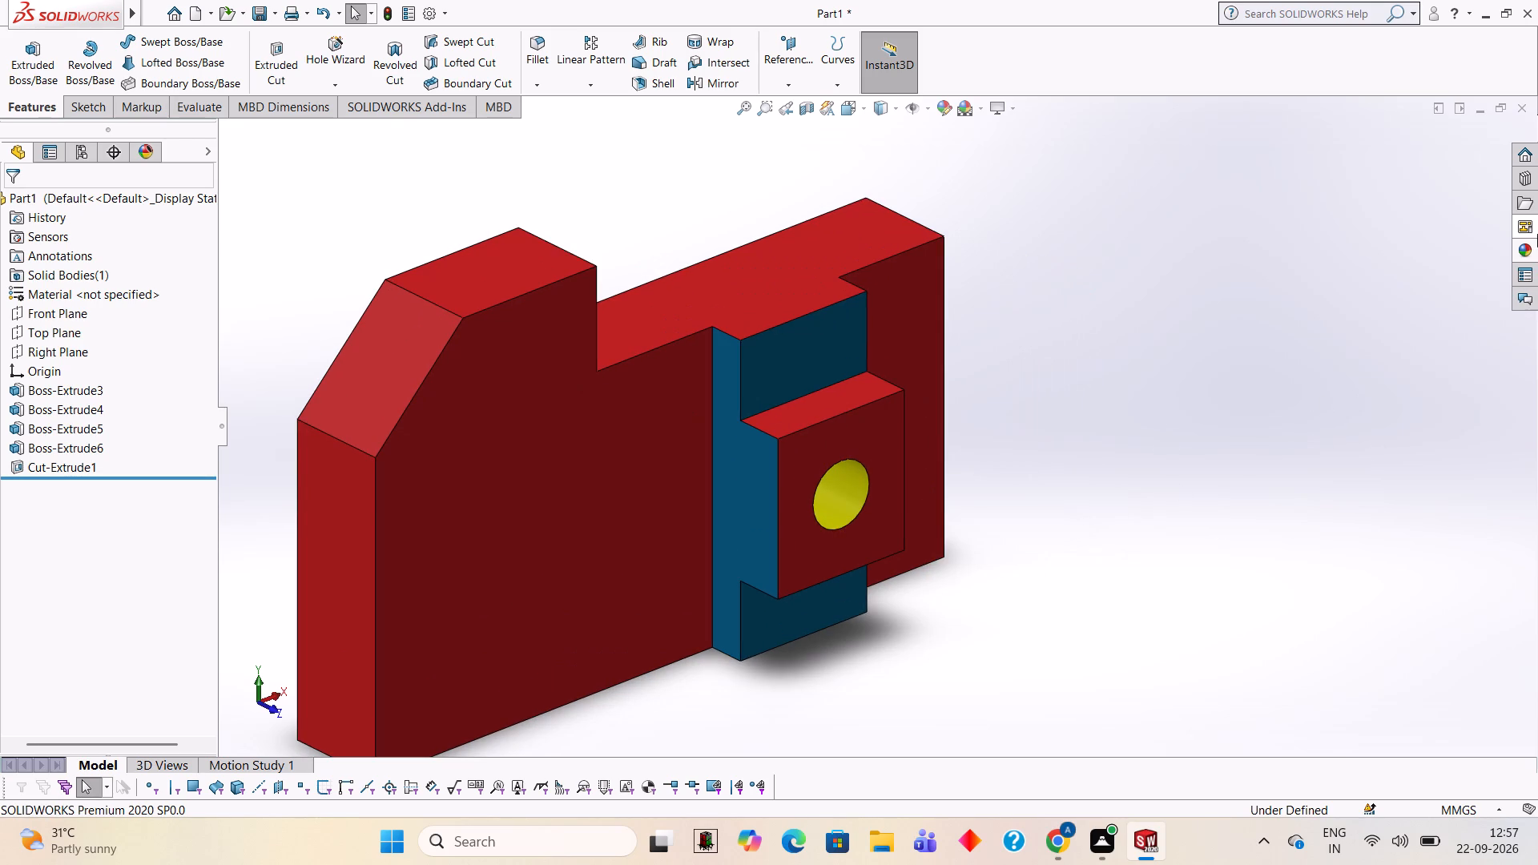
{"action": "left_click", "coordinate": [1528, 244]}
{"action": "left_click_drag", "start_coordinate": [1354, 565], "coordinate": [1125, 514]}
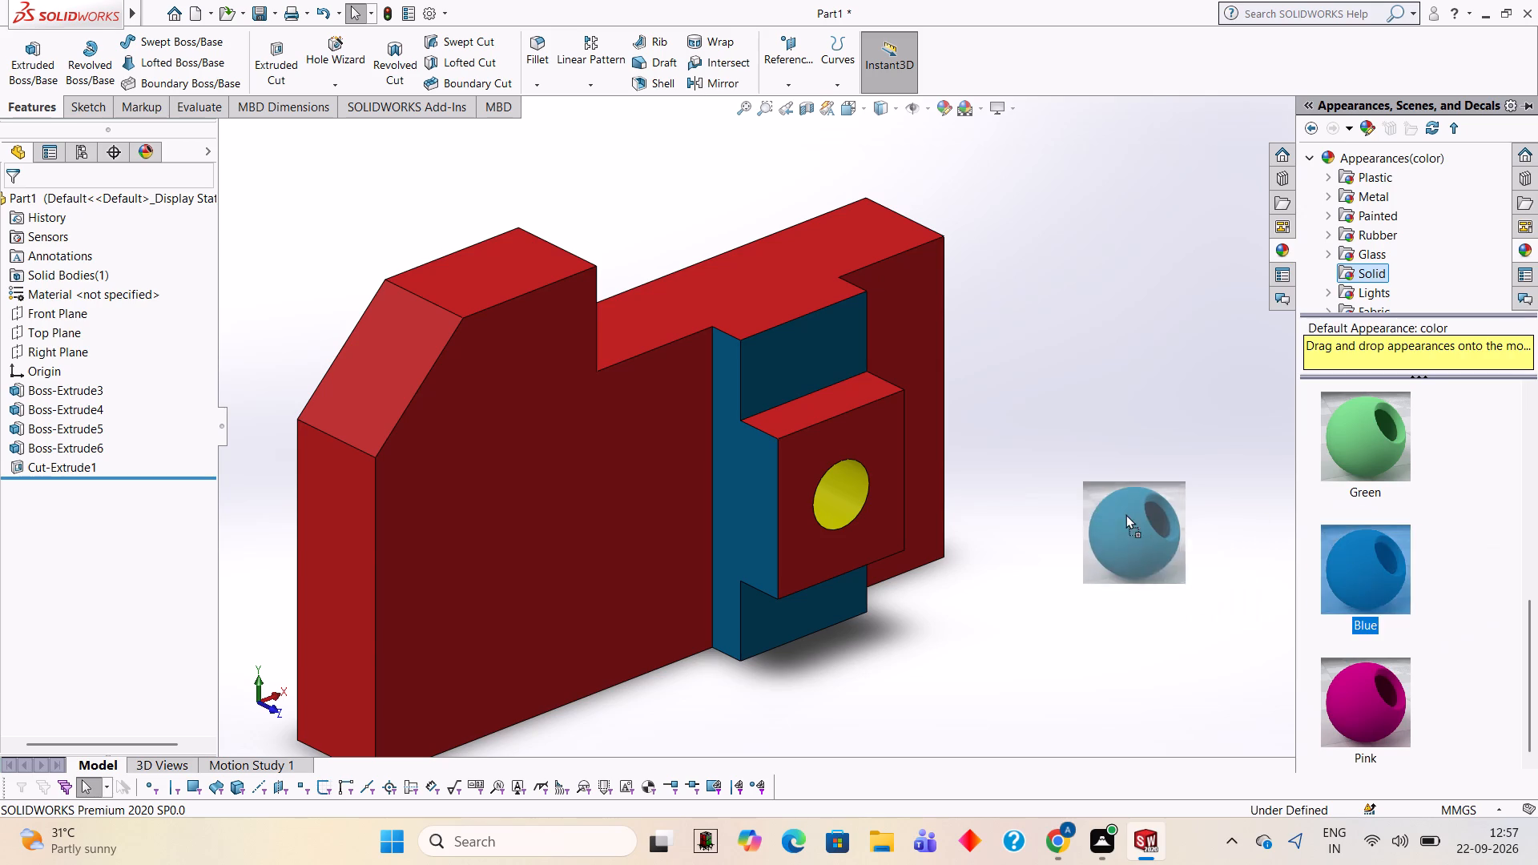
{"action": "left_click_drag", "start_coordinate": [1125, 514], "coordinate": [873, 433]}
{"action": "left_click", "coordinate": [873, 433]}
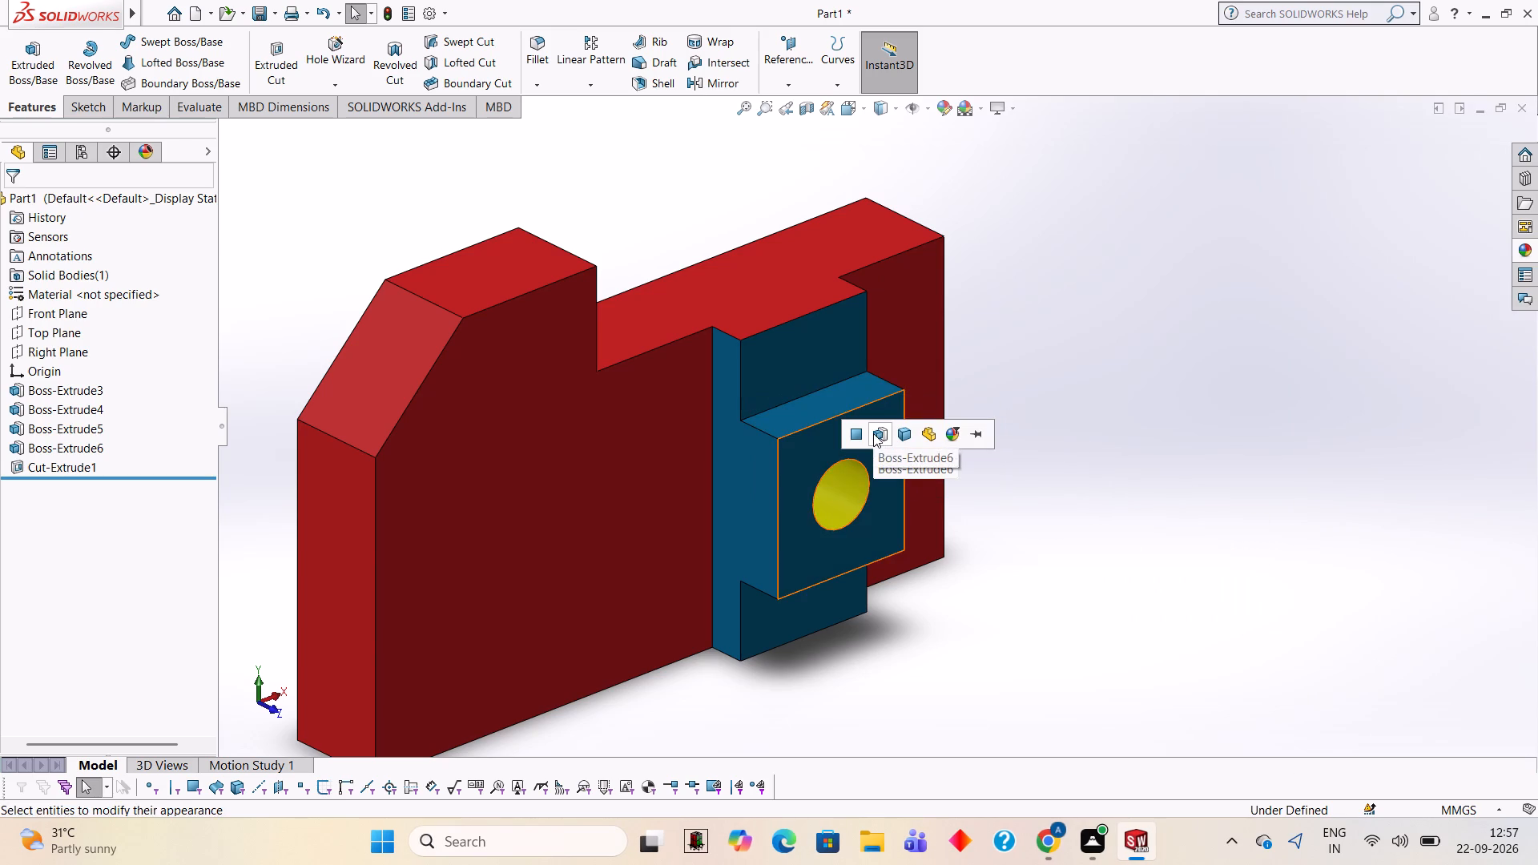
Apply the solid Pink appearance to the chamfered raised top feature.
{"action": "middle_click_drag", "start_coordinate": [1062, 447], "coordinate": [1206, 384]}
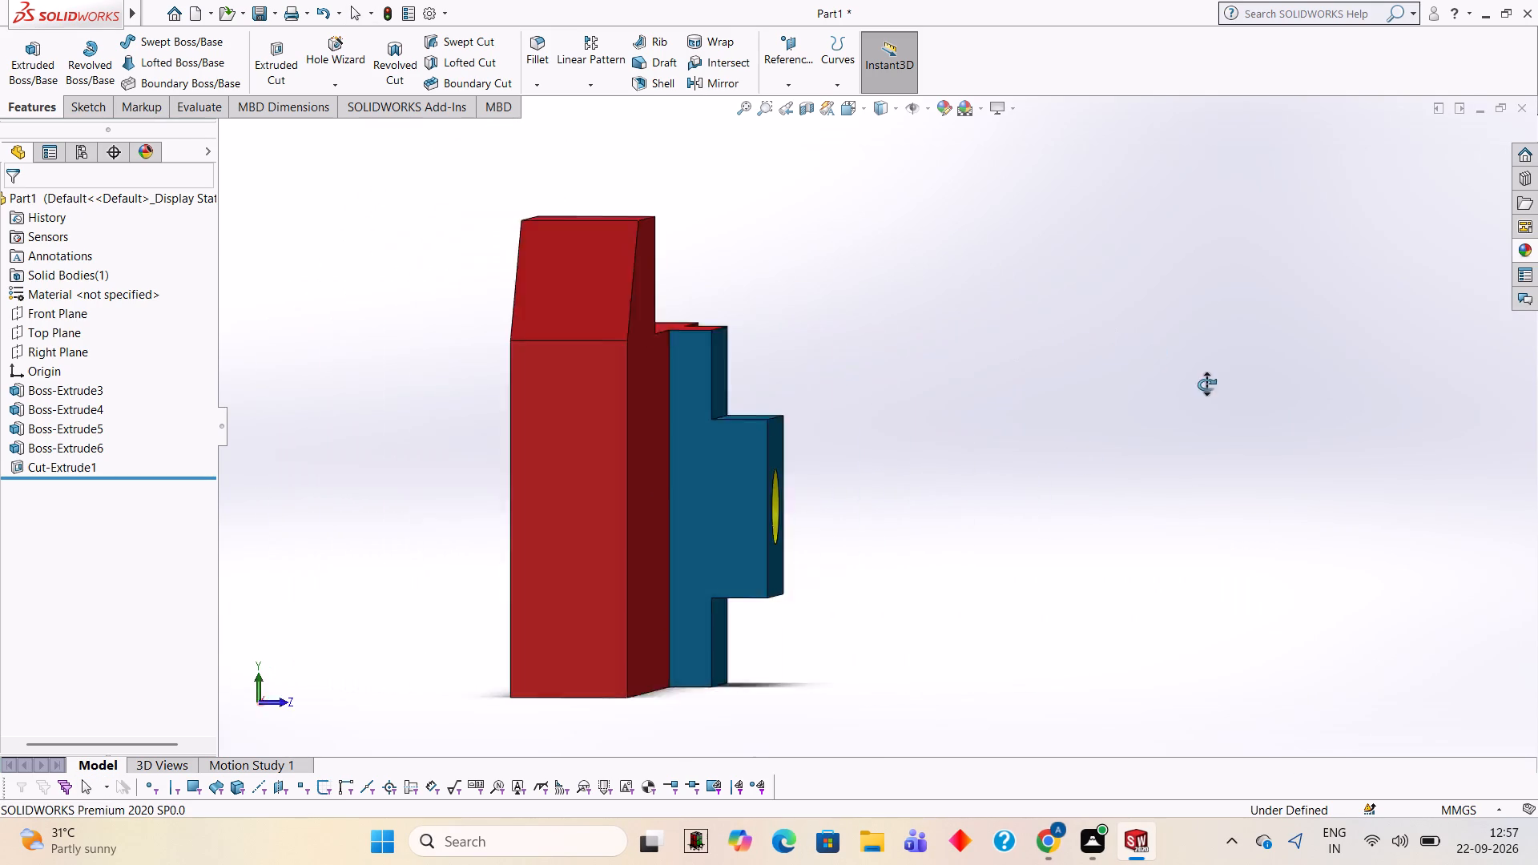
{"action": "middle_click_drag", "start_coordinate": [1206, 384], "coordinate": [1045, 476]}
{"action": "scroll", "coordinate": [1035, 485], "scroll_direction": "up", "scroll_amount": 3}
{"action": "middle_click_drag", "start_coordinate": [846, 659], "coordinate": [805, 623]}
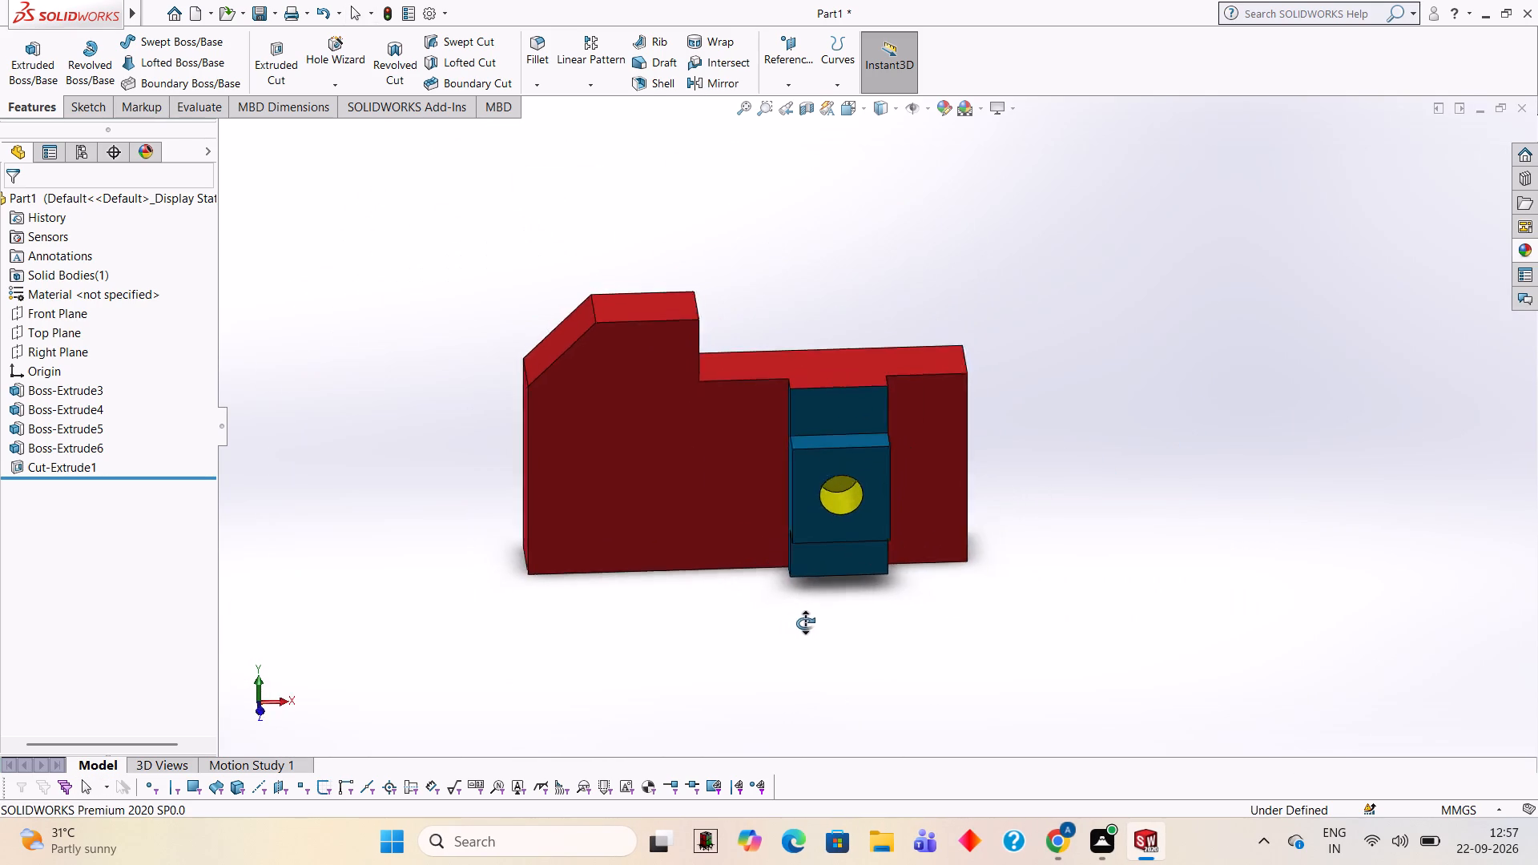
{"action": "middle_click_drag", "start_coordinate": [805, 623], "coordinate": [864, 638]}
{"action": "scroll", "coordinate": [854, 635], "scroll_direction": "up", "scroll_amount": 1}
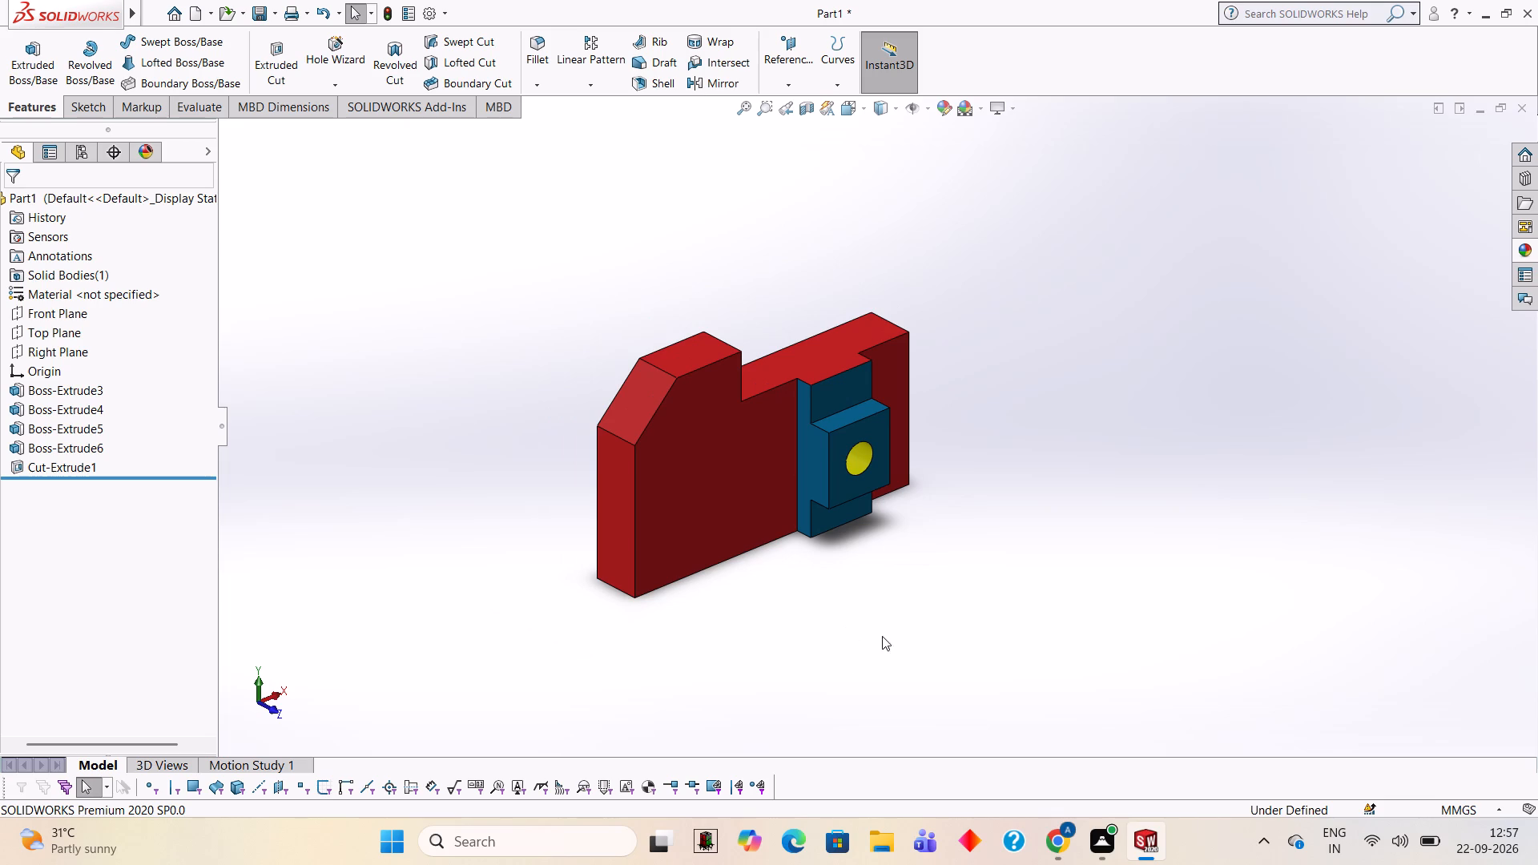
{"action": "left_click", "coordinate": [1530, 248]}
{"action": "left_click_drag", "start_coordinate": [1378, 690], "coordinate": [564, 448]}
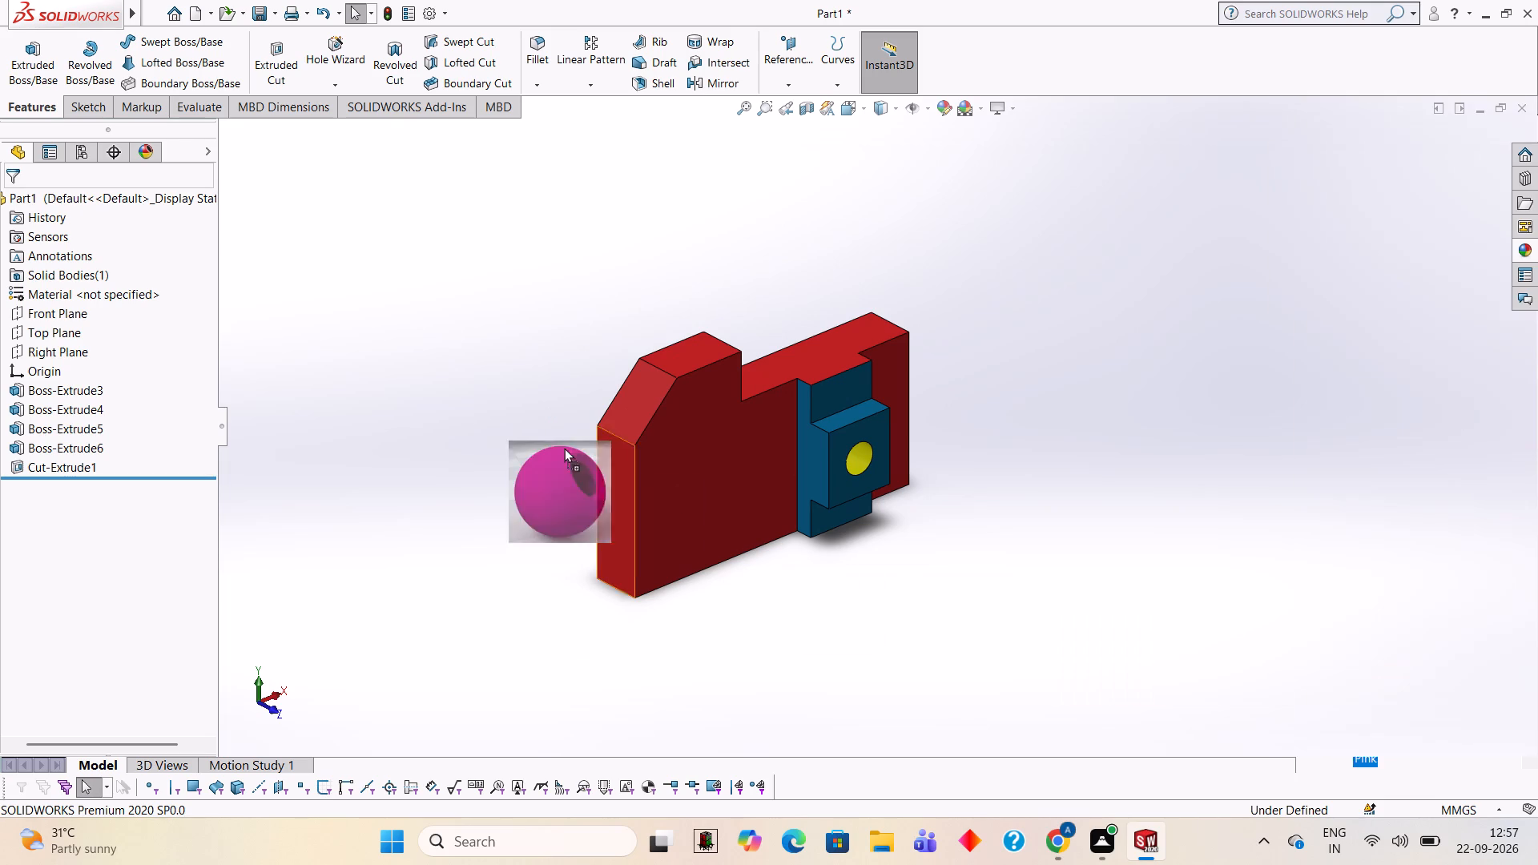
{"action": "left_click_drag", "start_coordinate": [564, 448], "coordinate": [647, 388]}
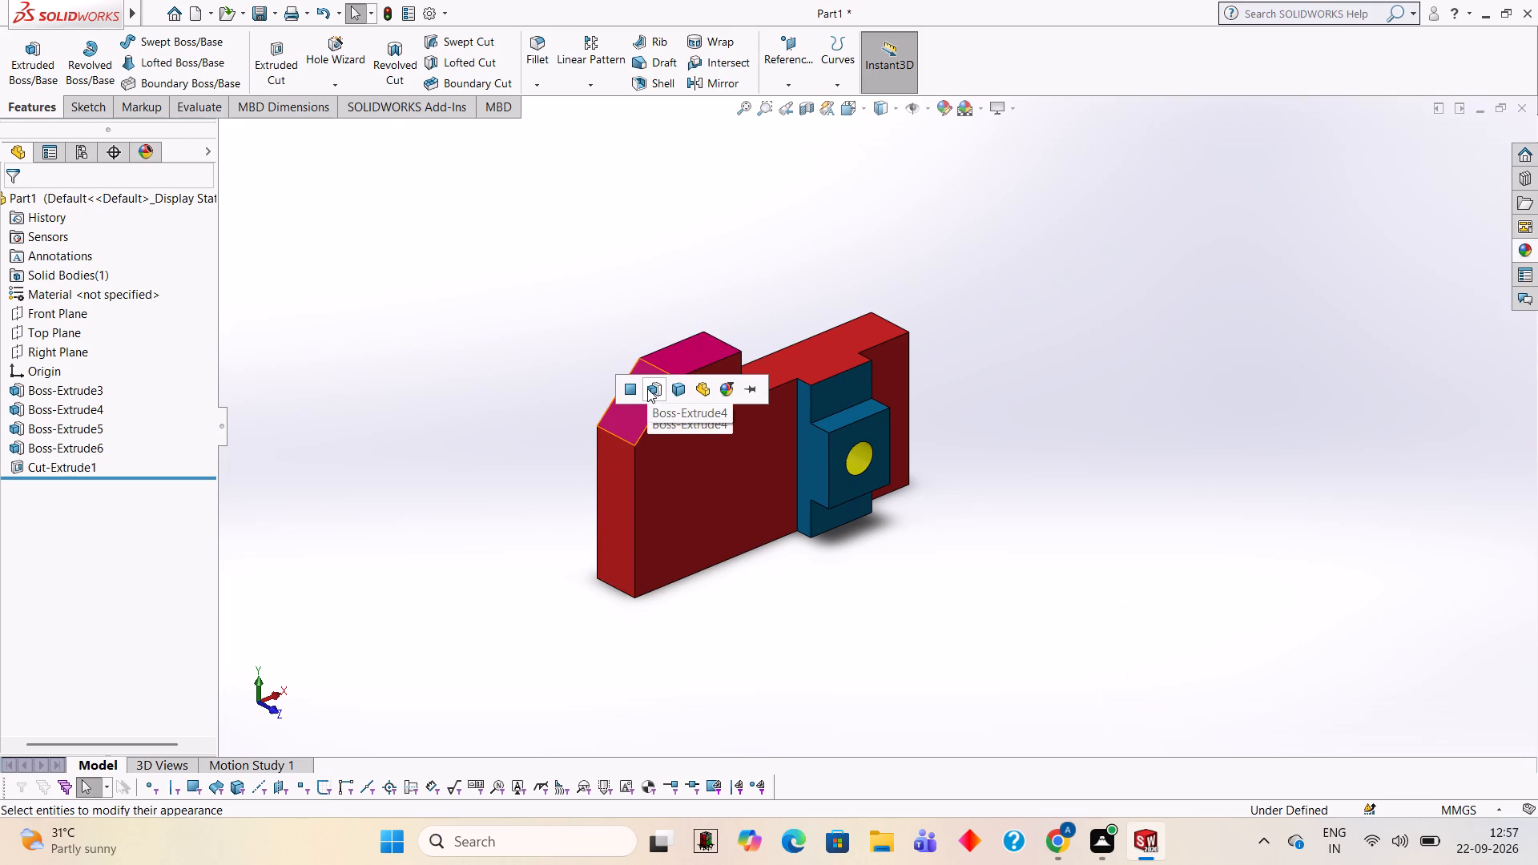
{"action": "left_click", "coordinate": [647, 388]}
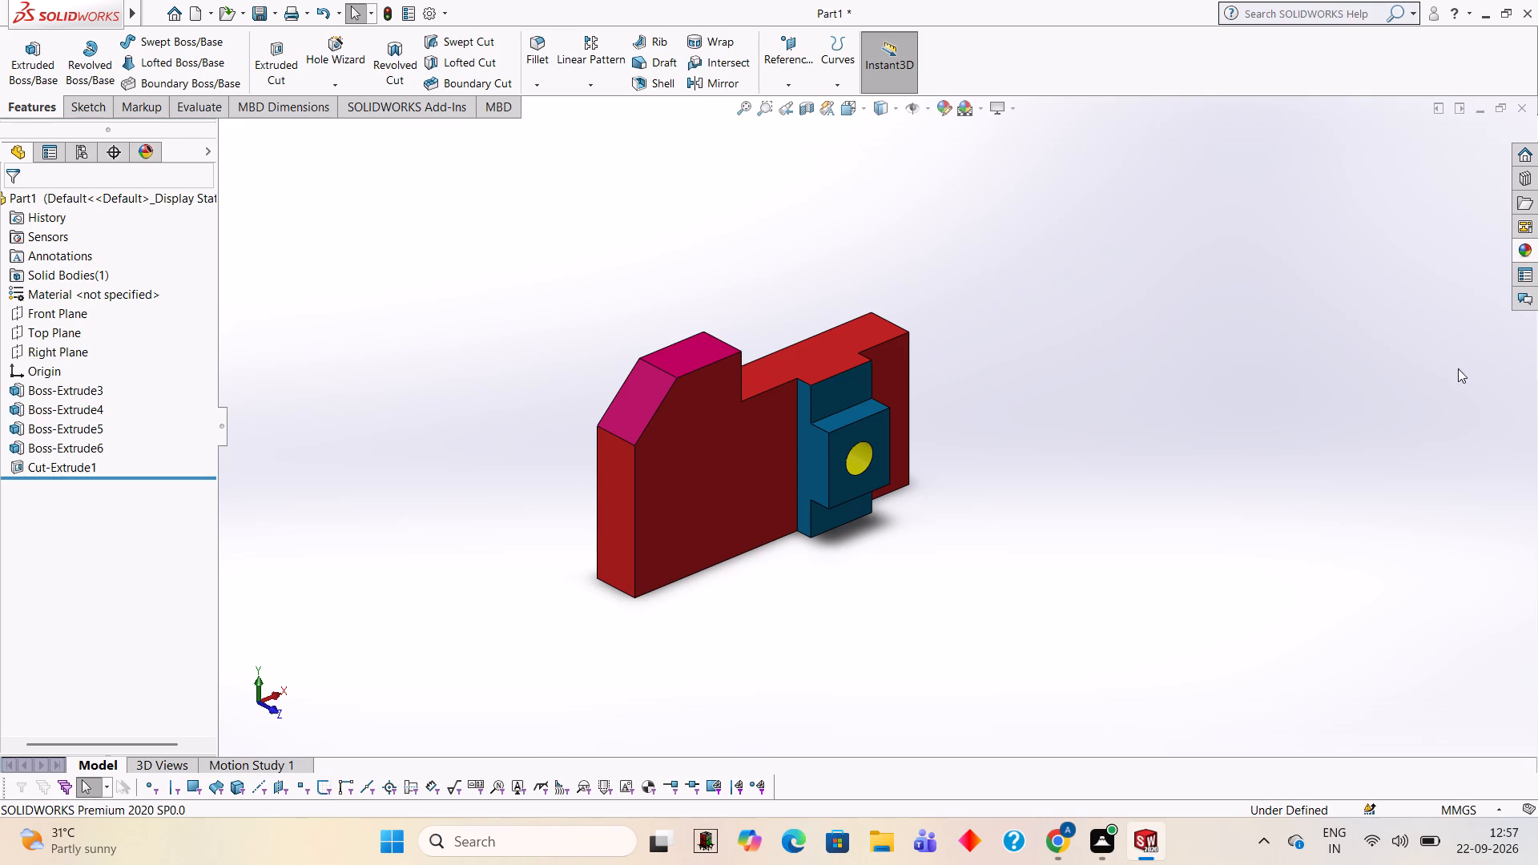
Apply the solid Green appearance to the chamfered raised top feature.
{"action": "left_click", "coordinate": [1529, 255]}
{"action": "scroll", "coordinate": [1382, 500], "scroll_direction": "down", "scroll_amount": 1}
{"action": "left_click_drag", "start_coordinate": [1377, 452], "coordinate": [649, 416]}
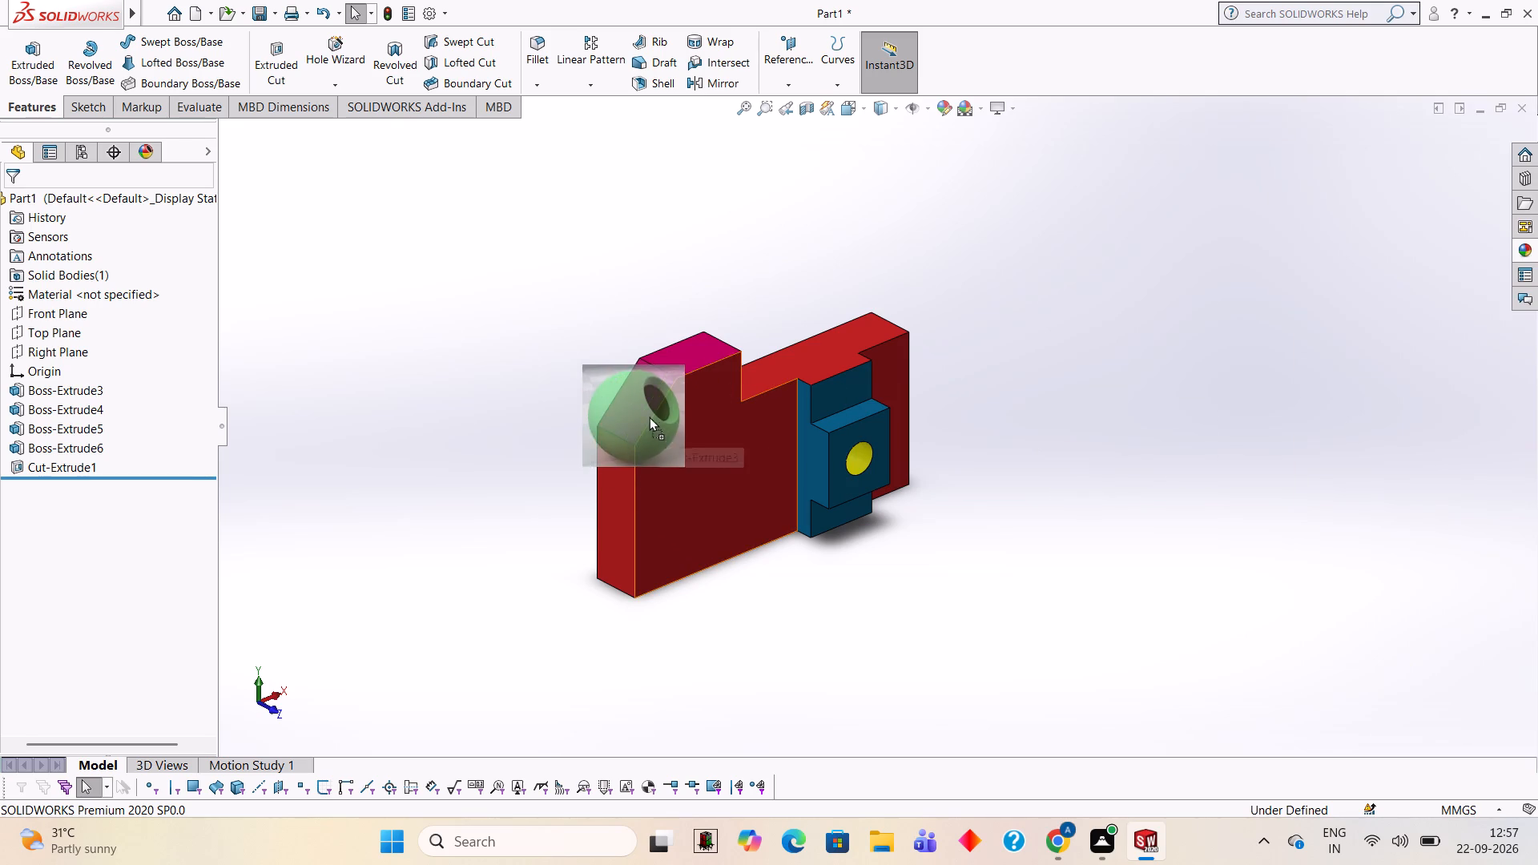
{"action": "left_click_drag", "start_coordinate": [649, 416], "coordinate": [646, 415]}
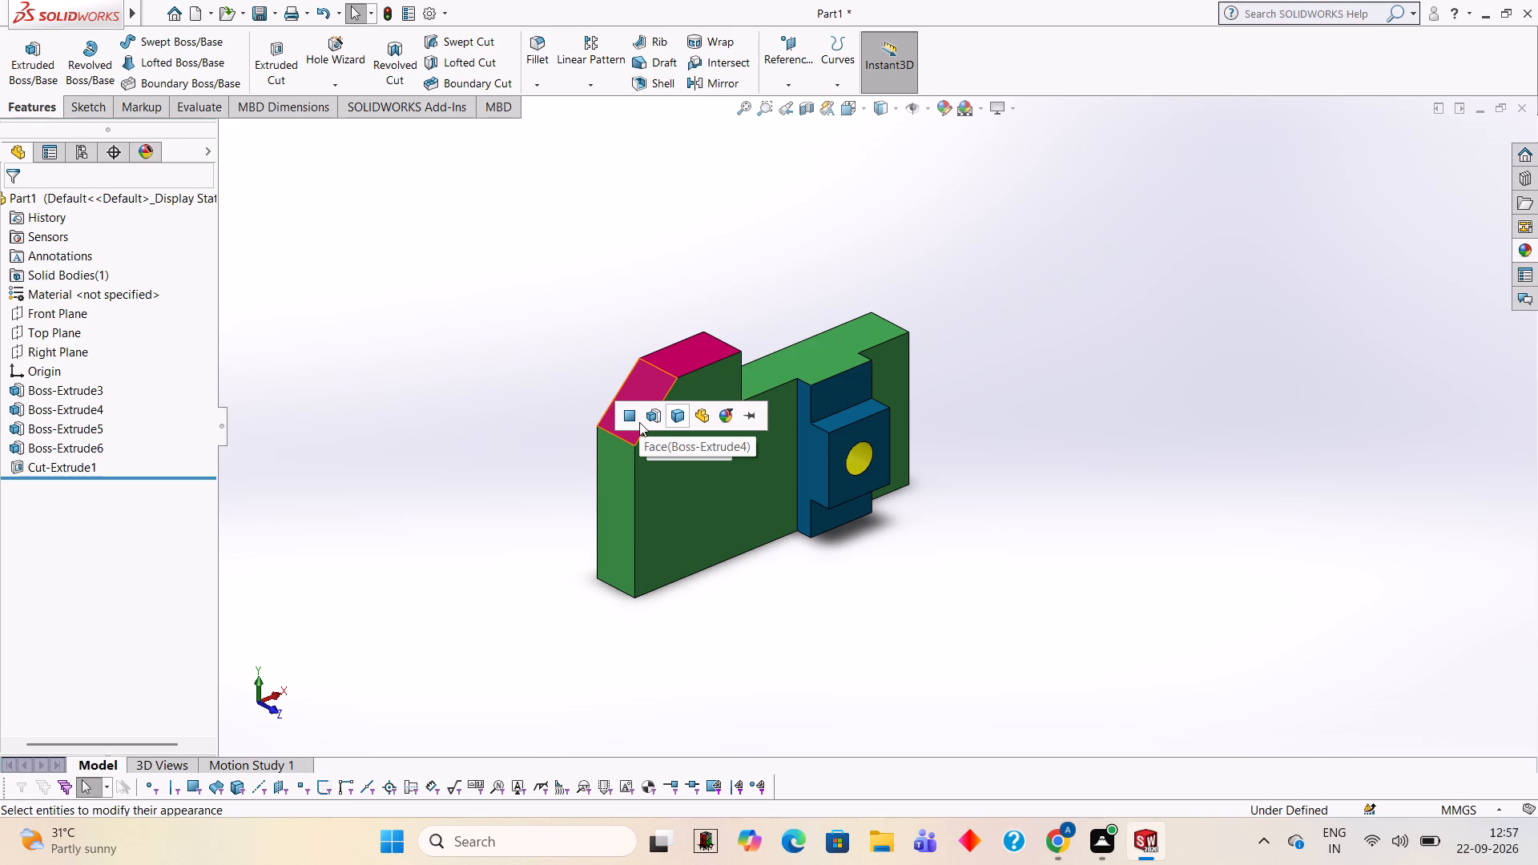
{"action": "left_click", "coordinate": [646, 426]}
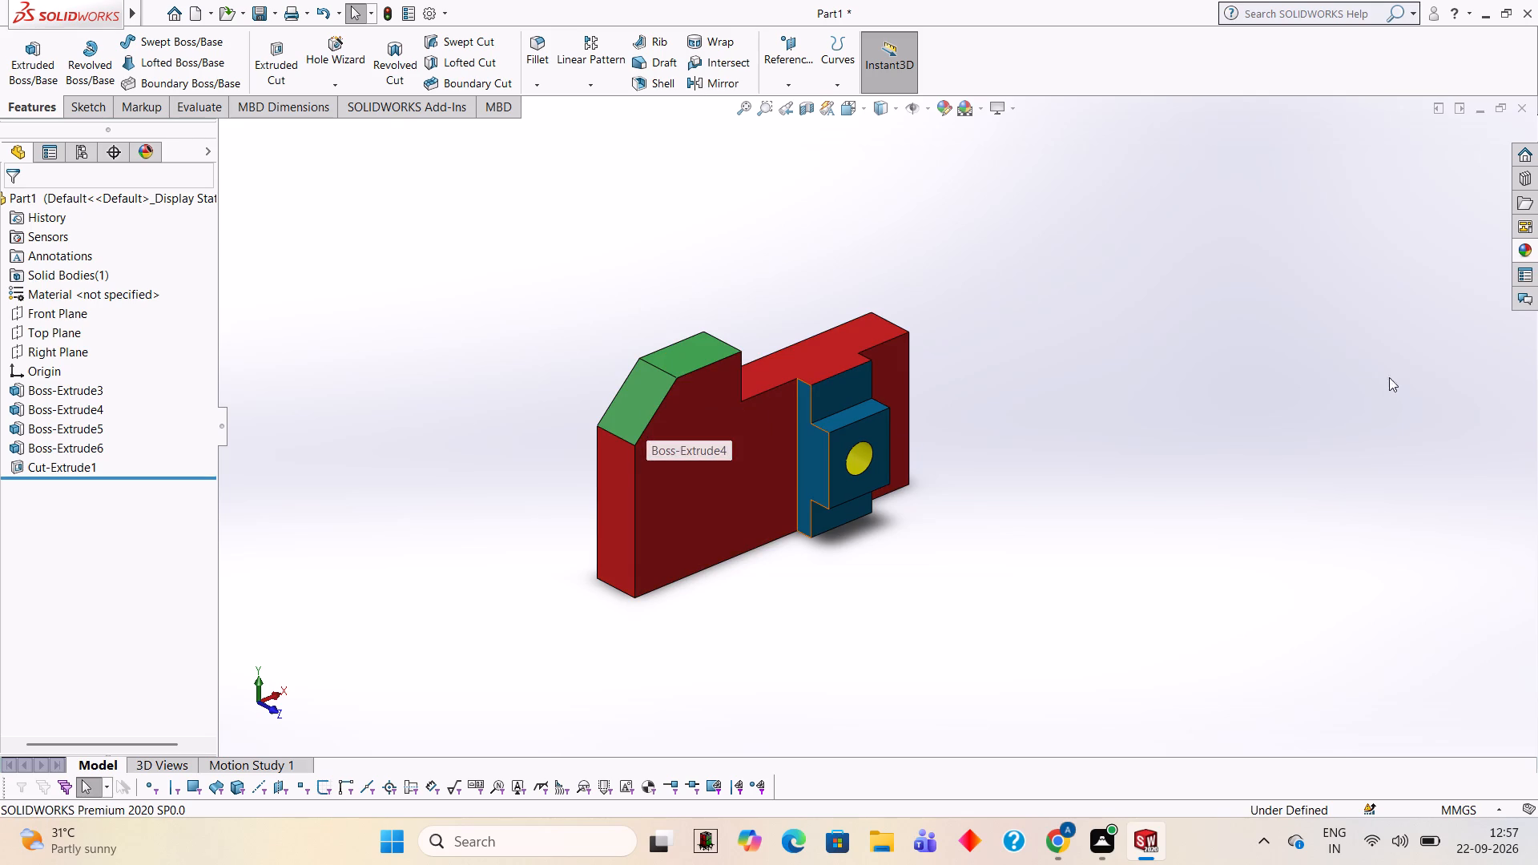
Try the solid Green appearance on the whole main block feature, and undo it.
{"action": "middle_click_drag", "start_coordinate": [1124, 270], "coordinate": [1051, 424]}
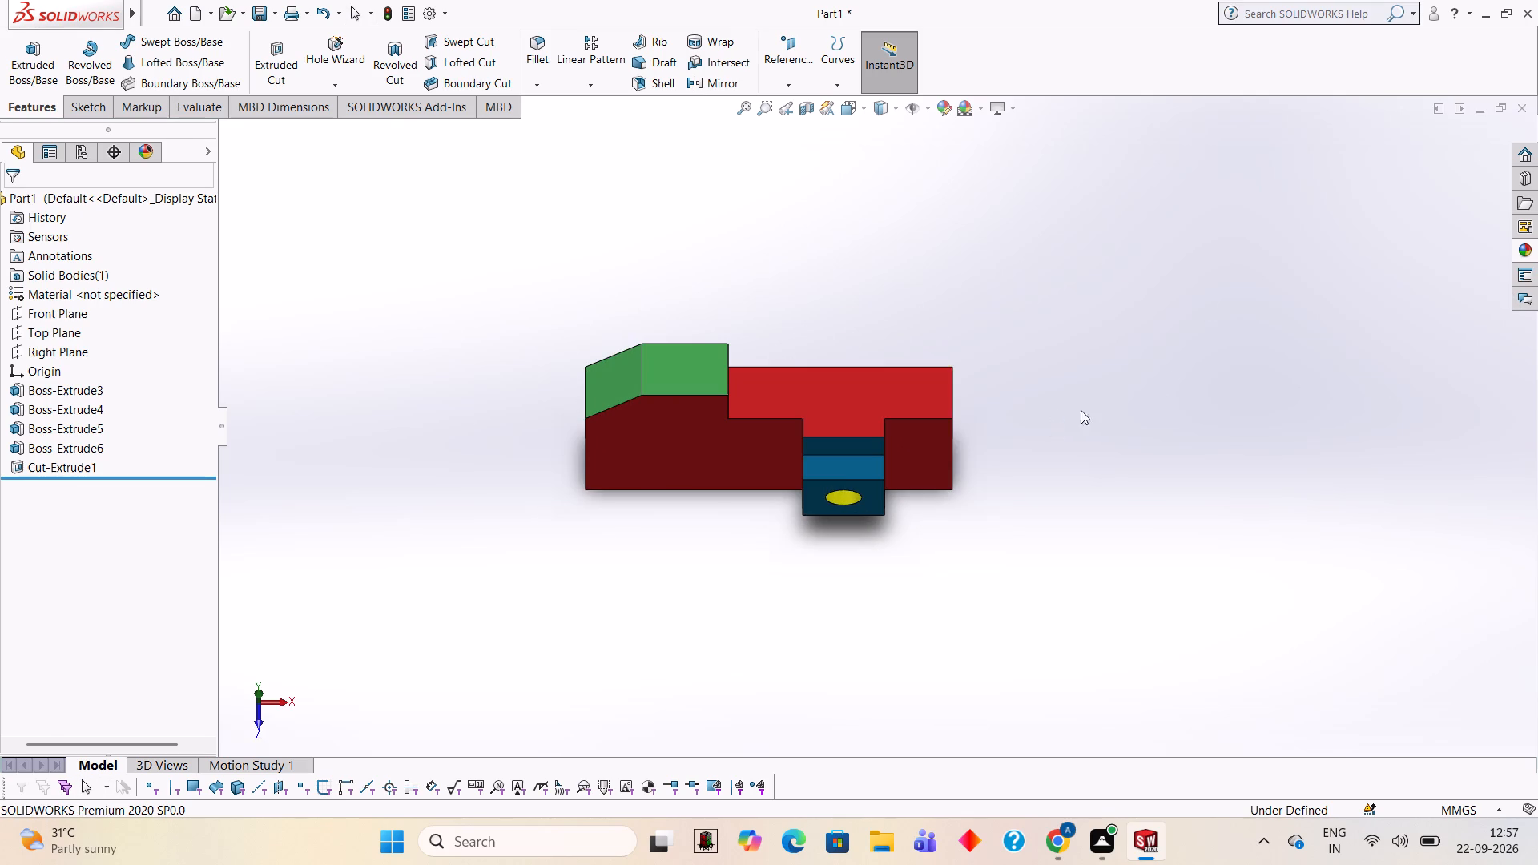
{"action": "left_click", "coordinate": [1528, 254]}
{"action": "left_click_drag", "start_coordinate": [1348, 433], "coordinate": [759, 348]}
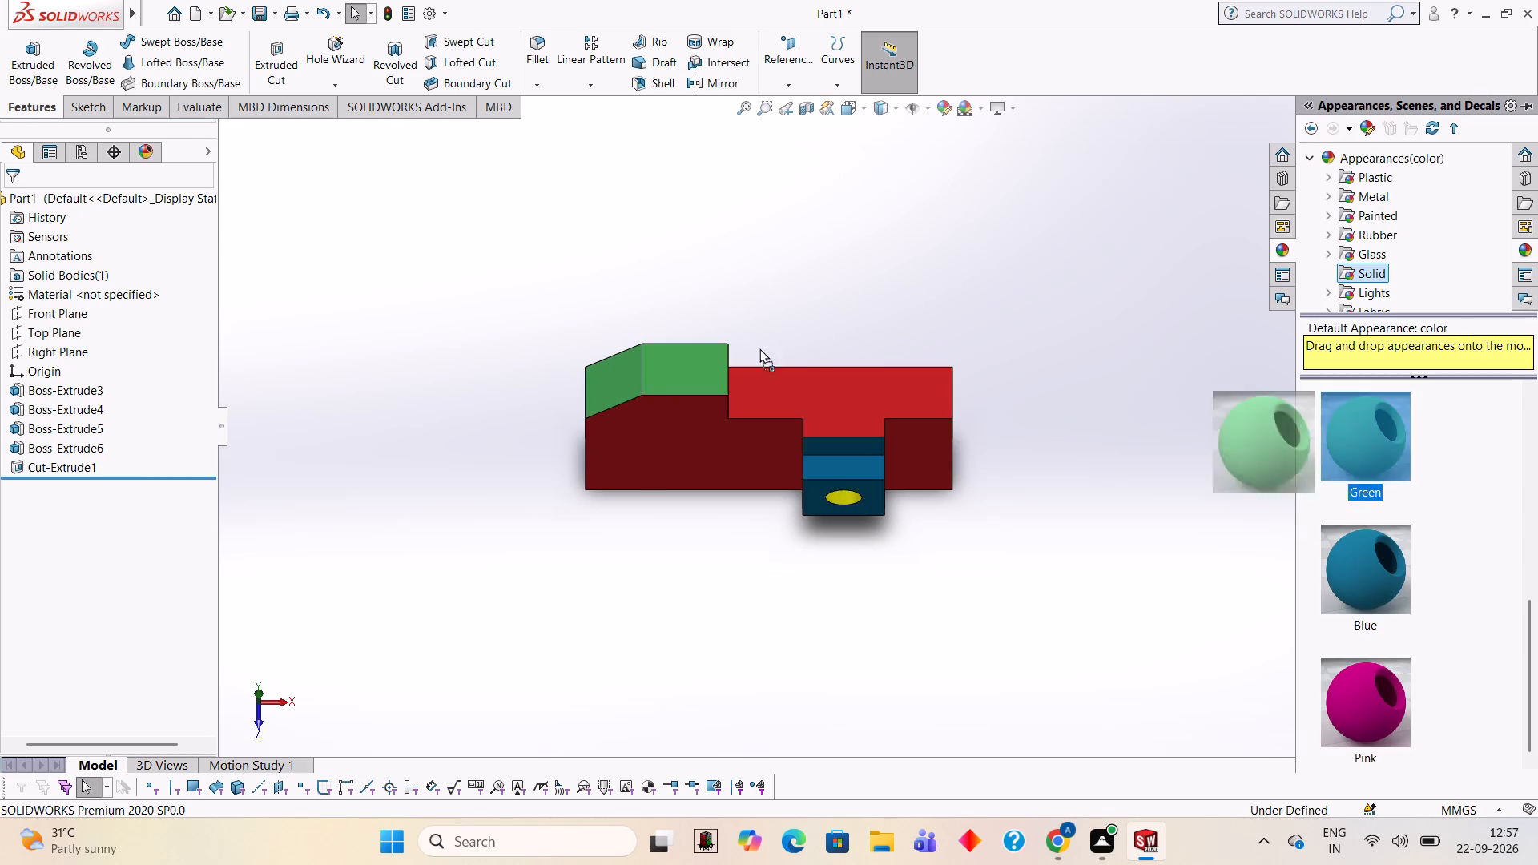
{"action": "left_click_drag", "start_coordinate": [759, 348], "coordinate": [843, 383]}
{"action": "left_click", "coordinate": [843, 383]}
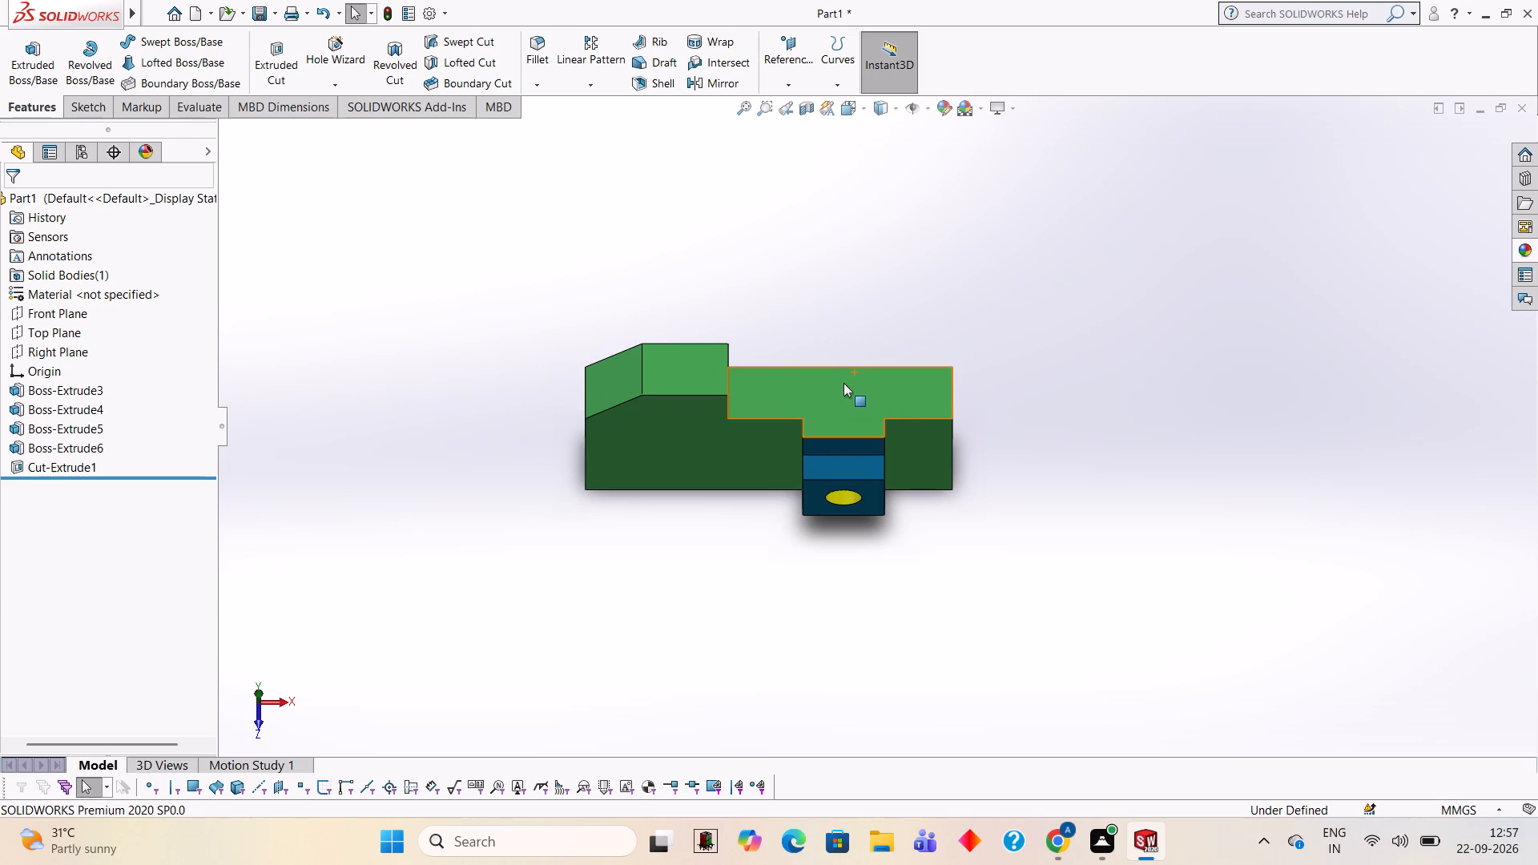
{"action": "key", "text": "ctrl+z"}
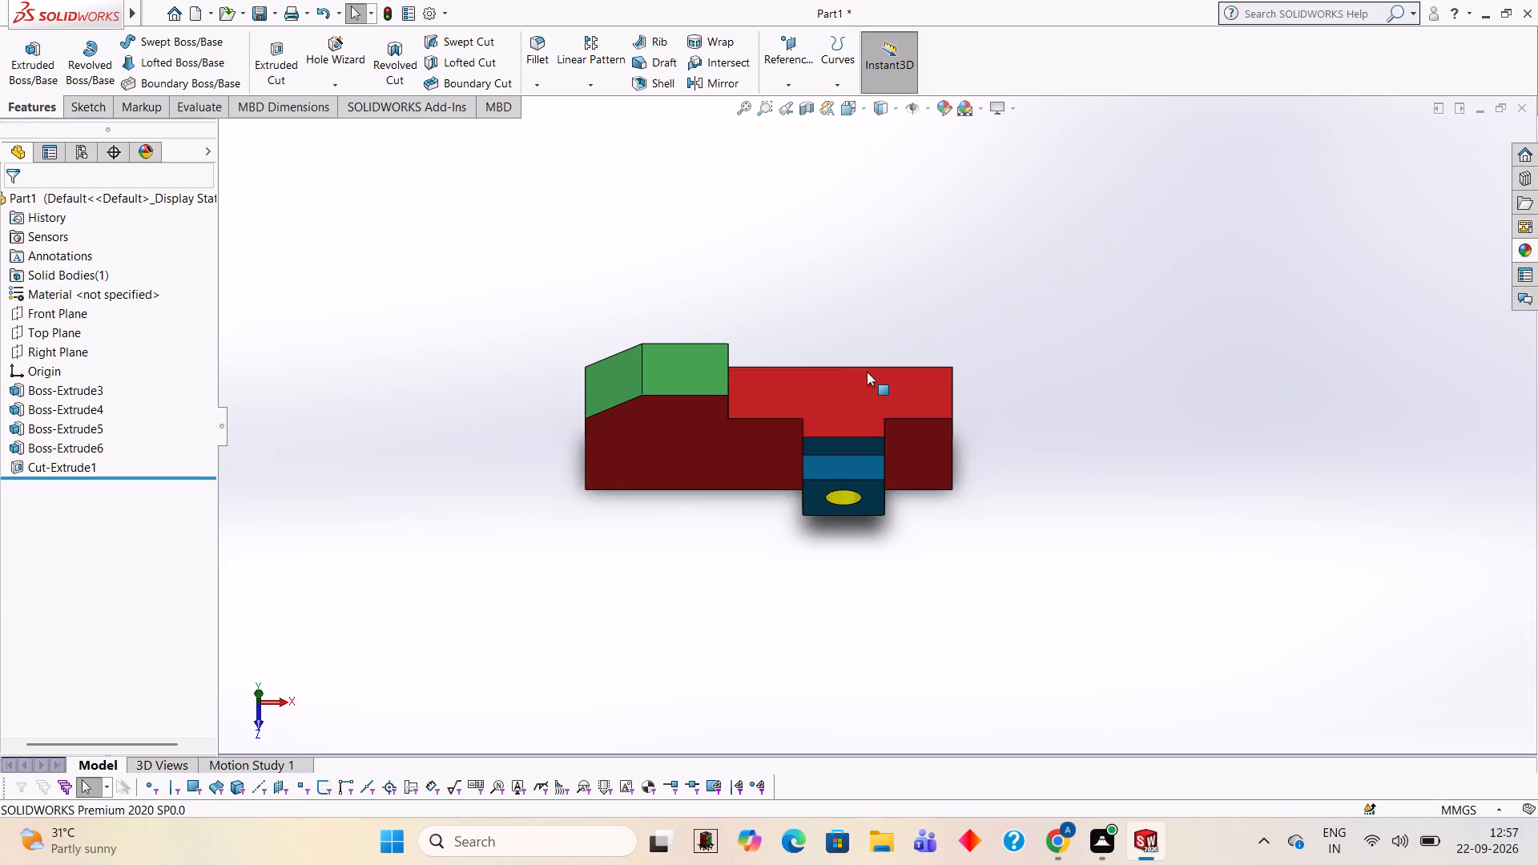
Apply the solid Green appearance to only the lower top face of the main block.
{"action": "left_click", "coordinate": [1518, 253]}
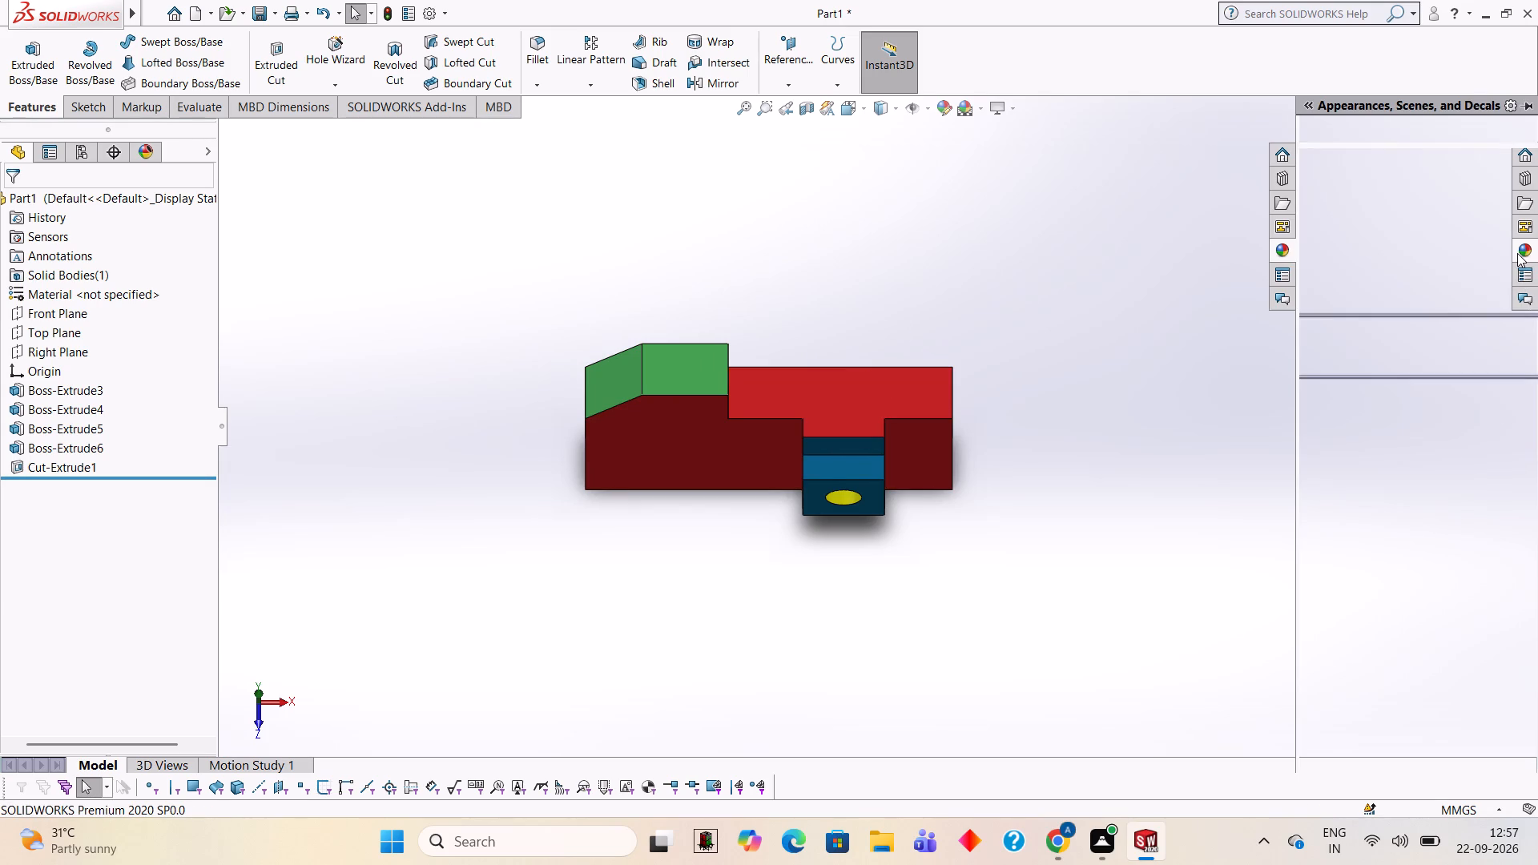
{"action": "left_click_drag", "start_coordinate": [1372, 432], "coordinate": [860, 387]}
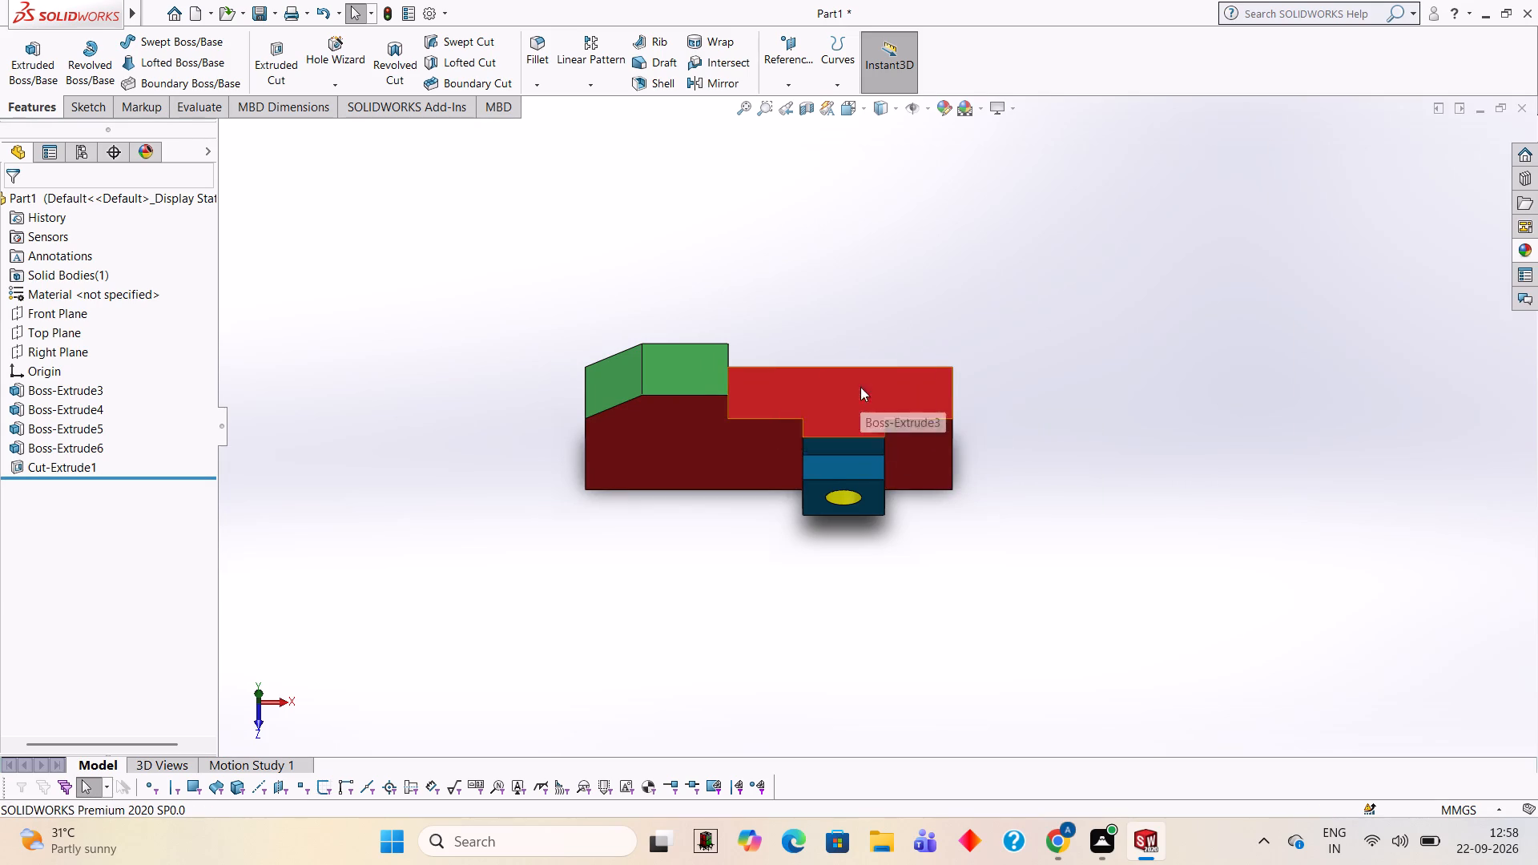
{"action": "left_click", "coordinate": [852, 386]}
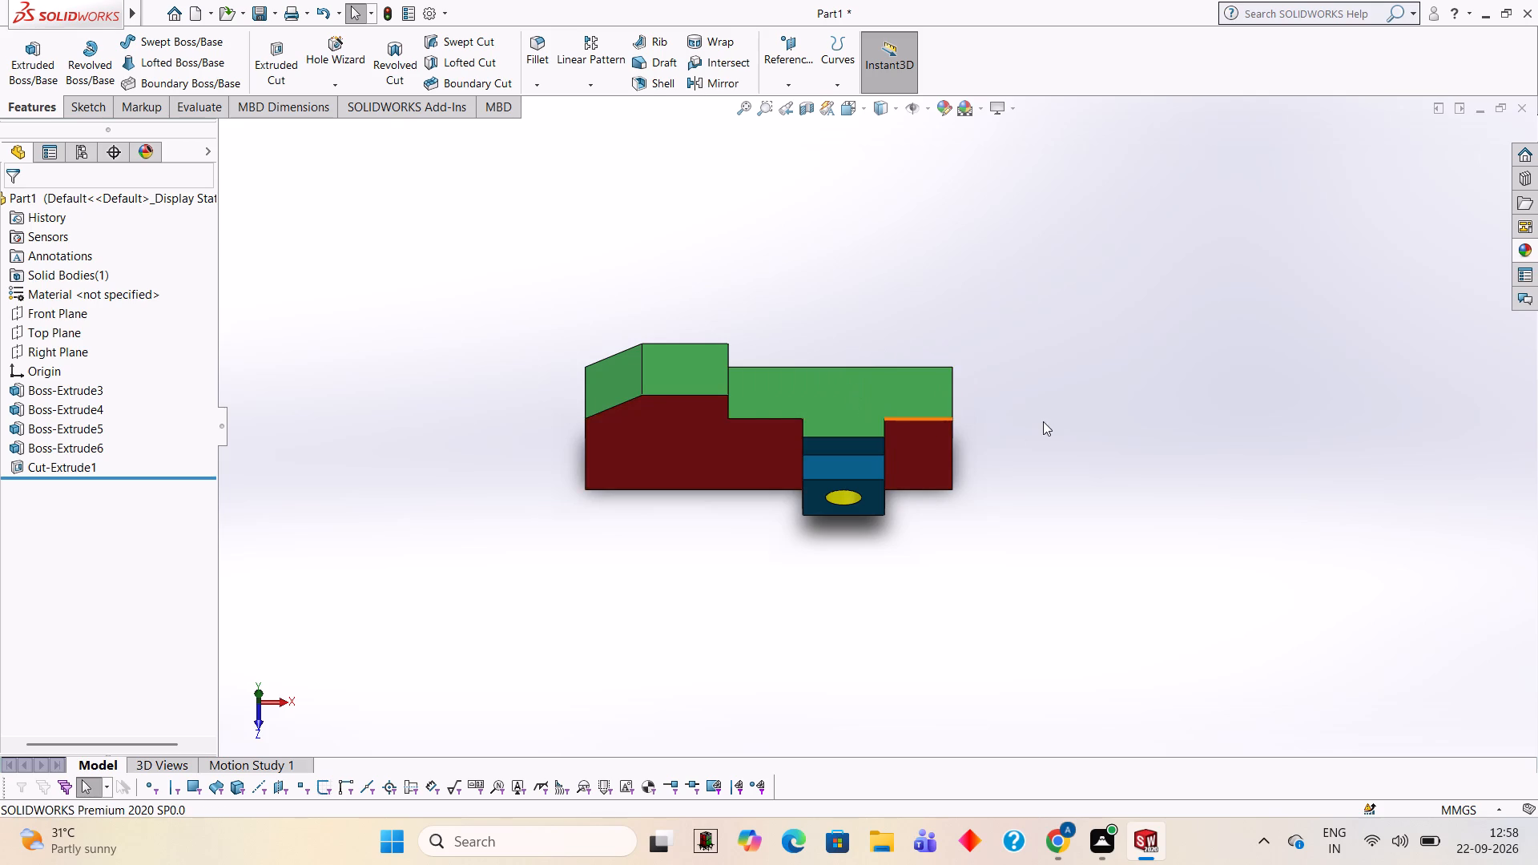
Apply the solid Green appearance to only the main block's end face below the chamfer.
{"action": "middle_click_drag", "start_coordinate": [1043, 421], "coordinate": [1117, 312]}
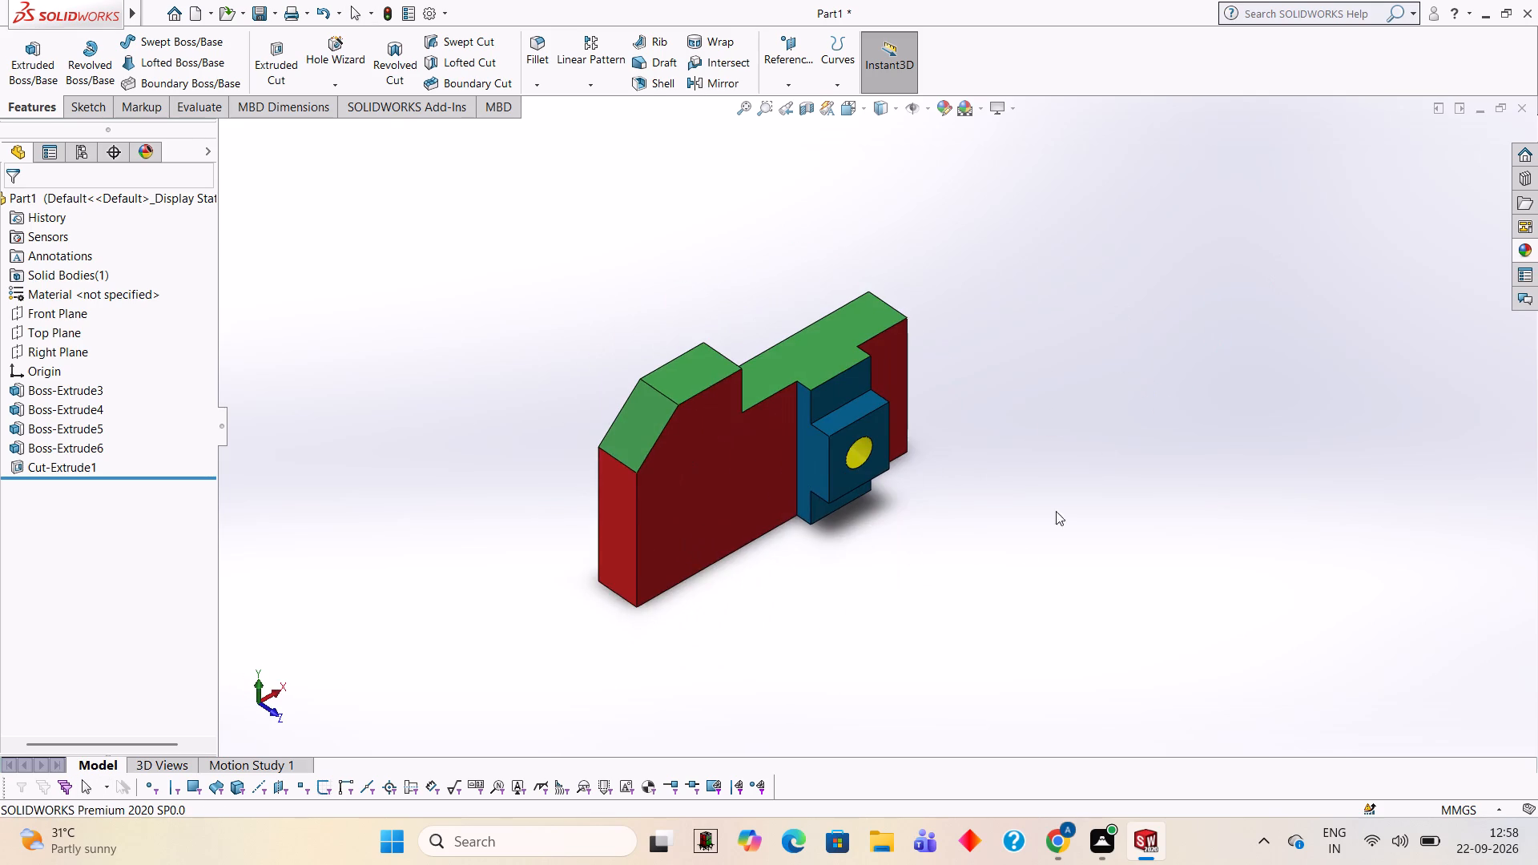
{"action": "middle_click_drag", "start_coordinate": [922, 626], "coordinate": [1009, 437]}
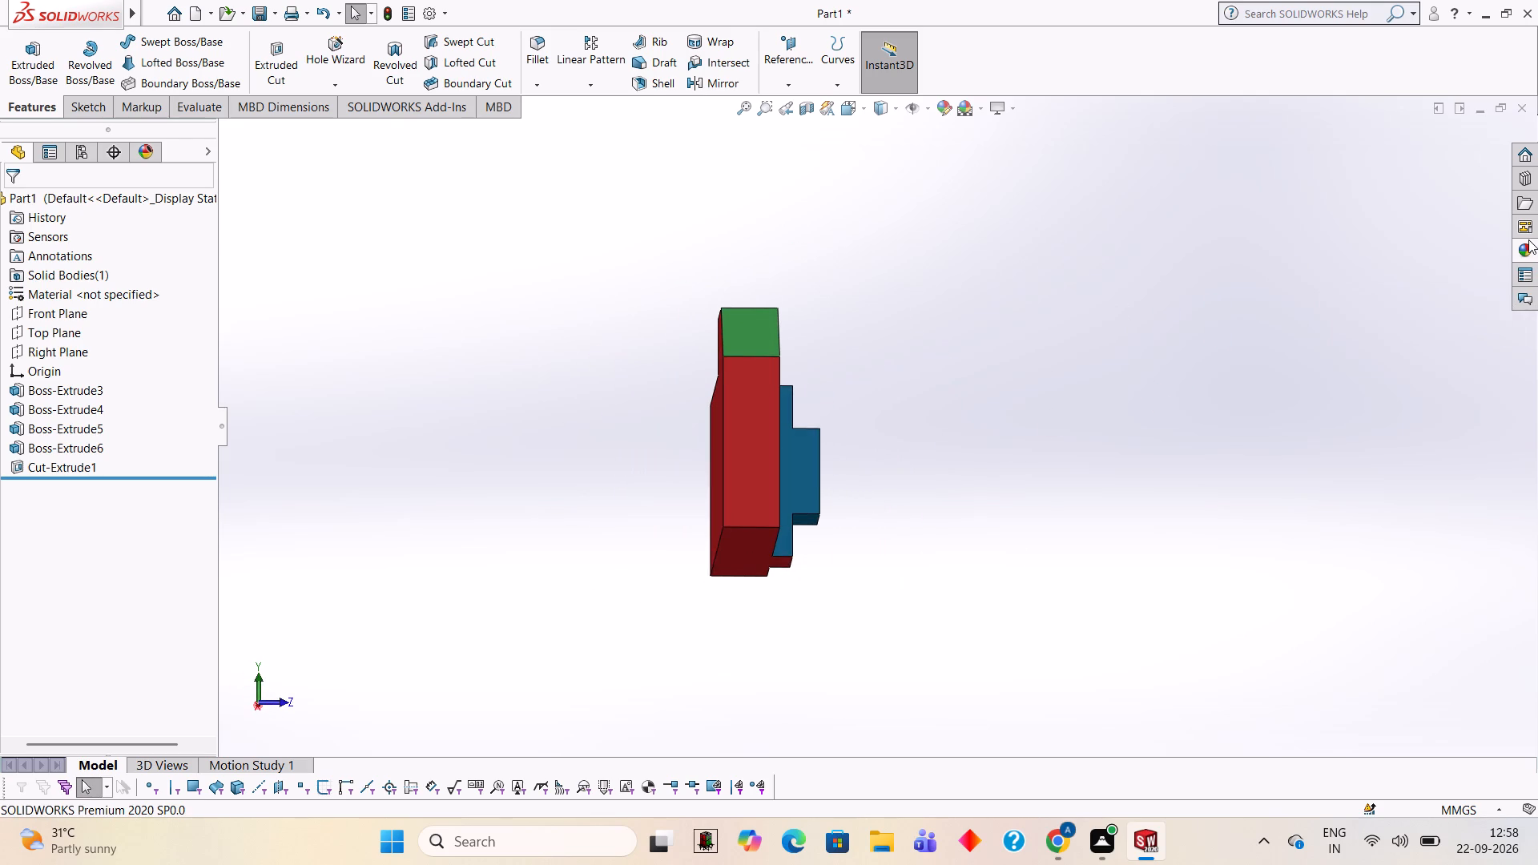
{"action": "left_click", "coordinate": [1528, 239]}
{"action": "left_click_drag", "start_coordinate": [1374, 437], "coordinate": [755, 427]}
{"action": "left_click", "coordinate": [755, 427]}
Apply the solid Green appearance to only the bottom face of the main block.
{"action": "middle_click_drag", "start_coordinate": [825, 598], "coordinate": [862, 306]}
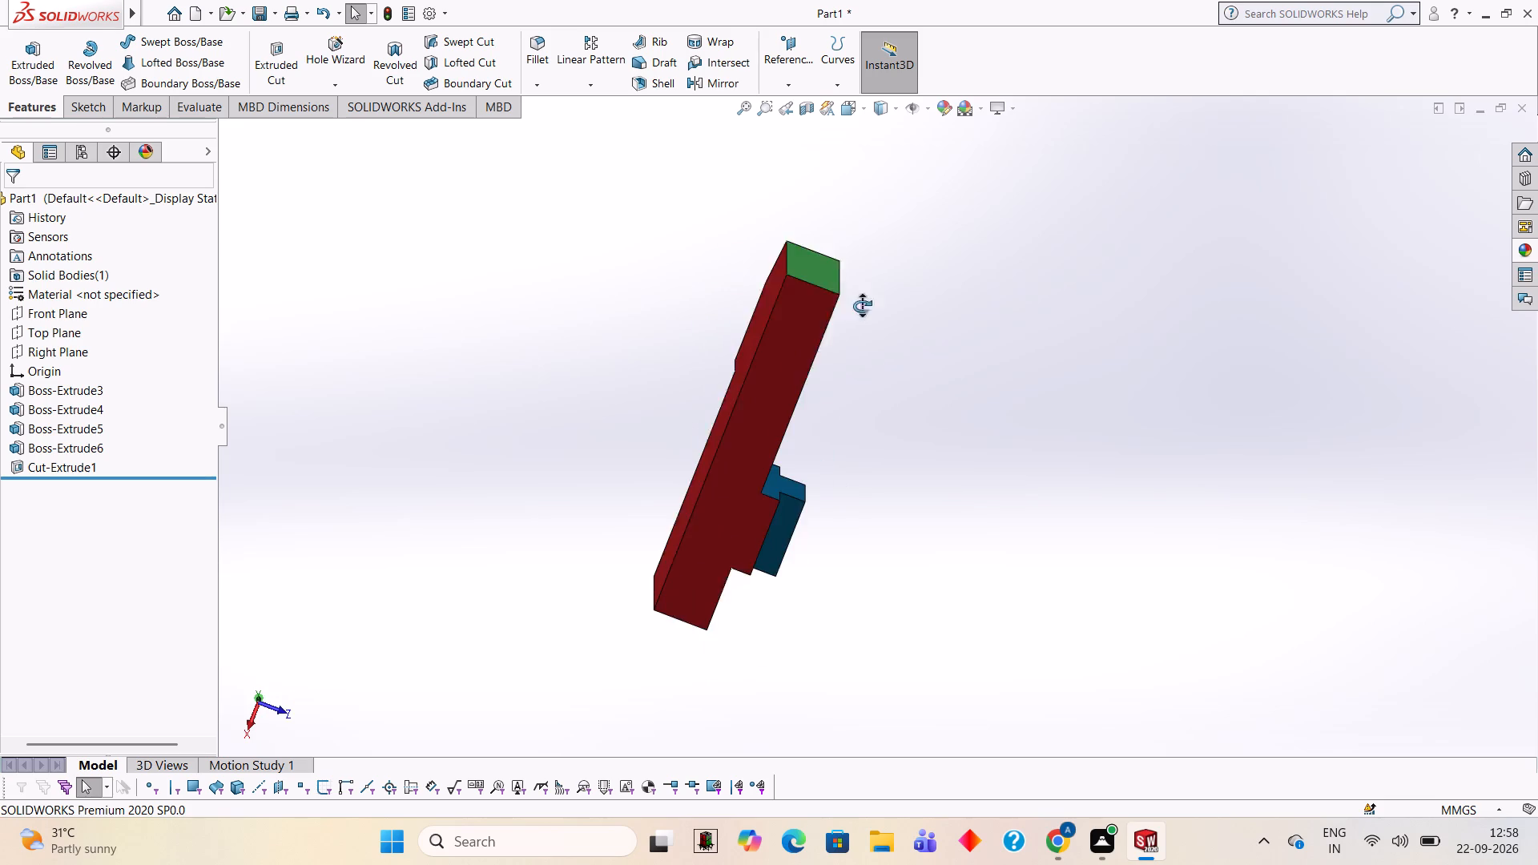
{"action": "middle_click_drag", "start_coordinate": [862, 306], "coordinate": [868, 300]}
{"action": "left_click", "coordinate": [1537, 255]}
{"action": "left_click_drag", "start_coordinate": [1326, 446], "coordinate": [745, 399]}
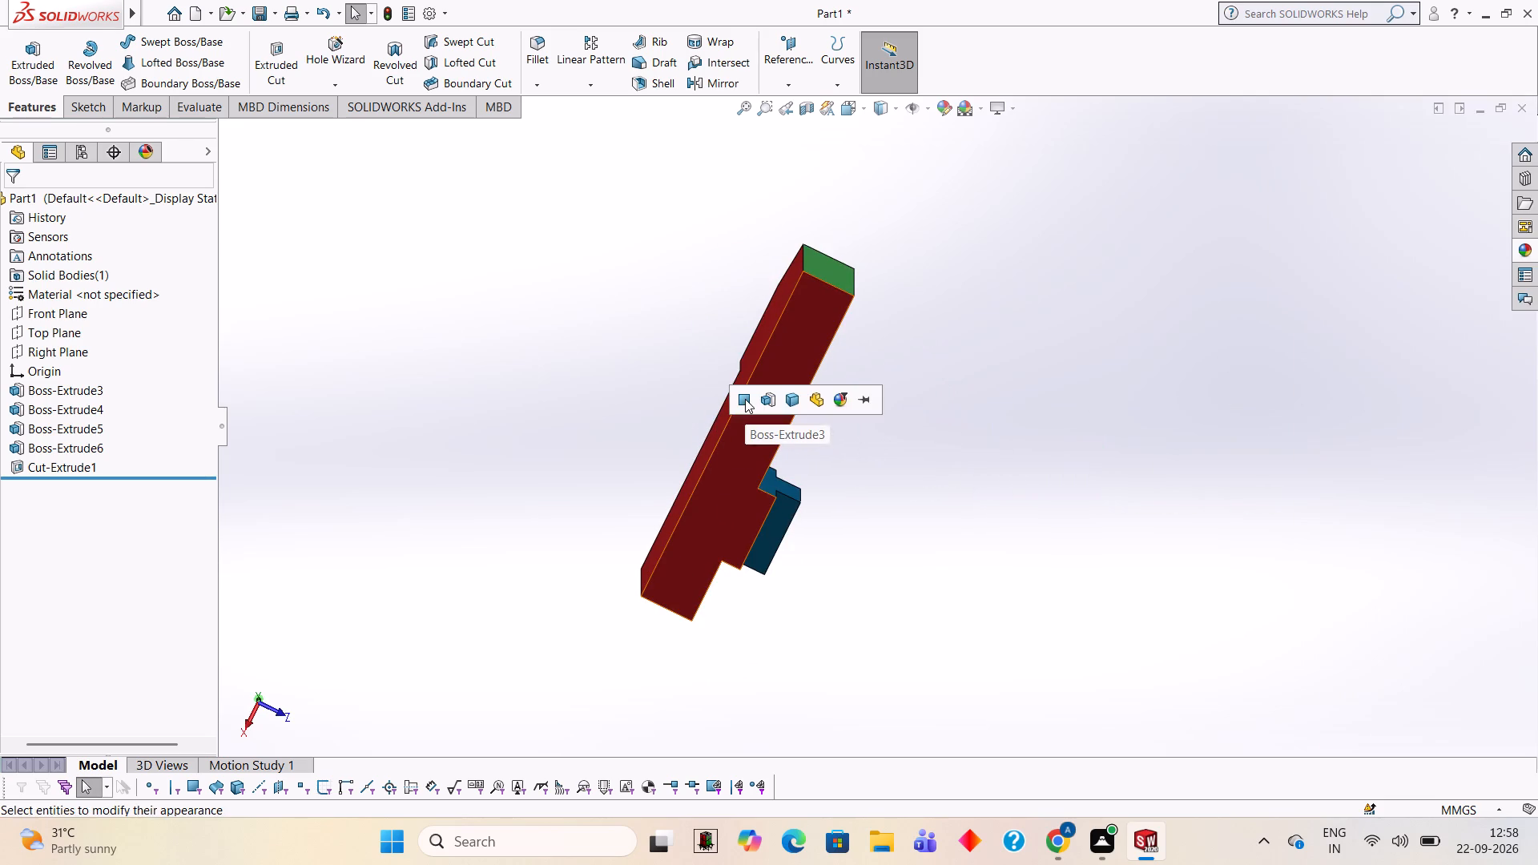
{"action": "left_click", "coordinate": [745, 399]}
Apply the solid Green appearance to only the main block's end face opposite the chamfered end.
{"action": "scroll", "coordinate": [934, 420], "scroll_direction": "up", "scroll_amount": 1}
{"action": "middle_click_drag", "start_coordinate": [939, 423], "coordinate": [796, 606]}
{"action": "middle_click_drag", "start_coordinate": [1104, 349], "coordinate": [1102, 390]}
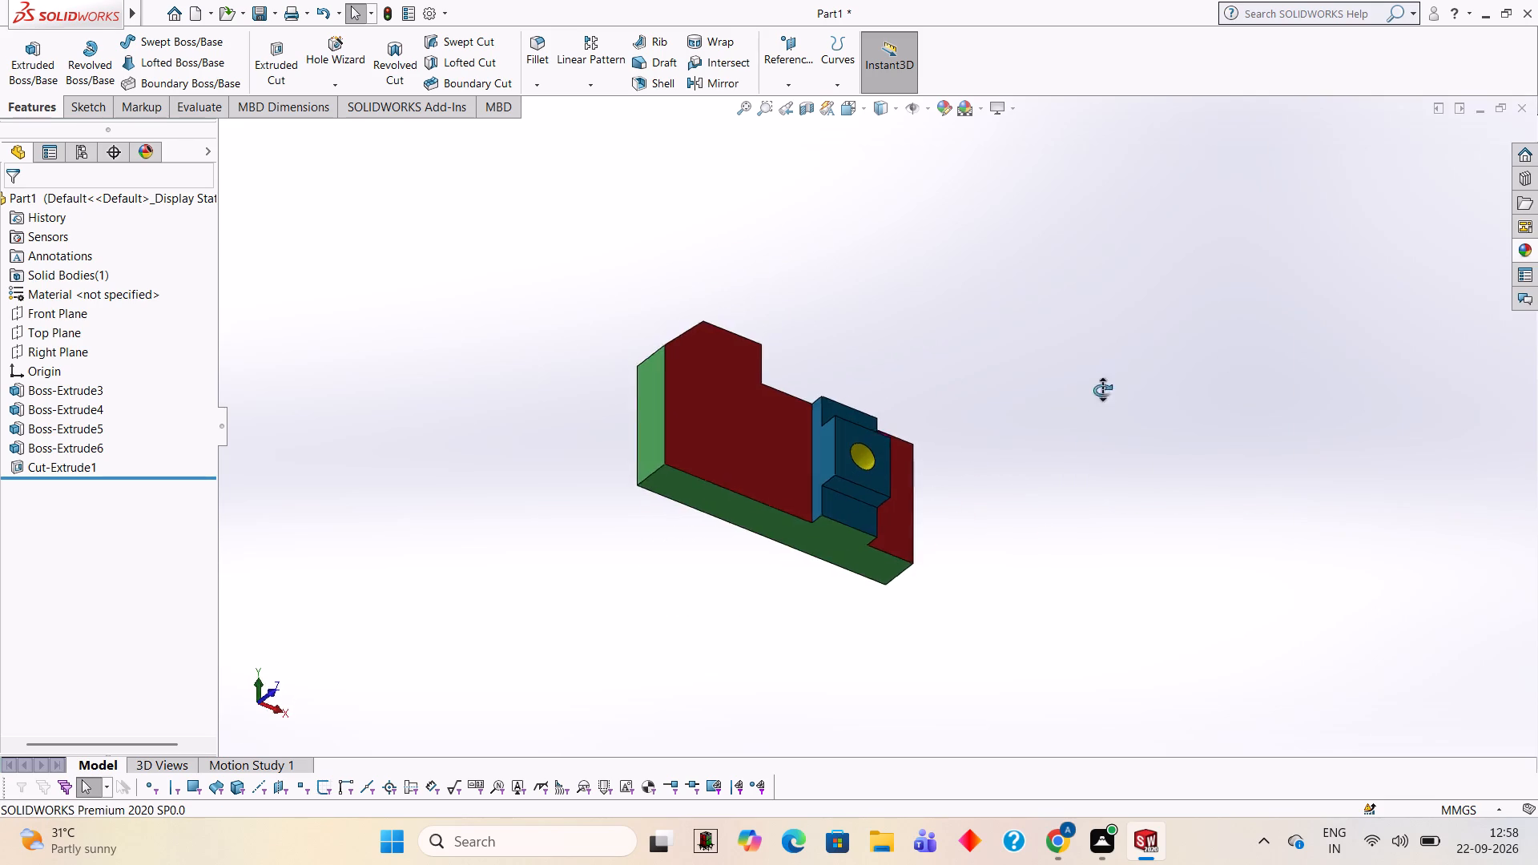
{"action": "middle_click_drag", "start_coordinate": [1102, 390], "coordinate": [892, 440]}
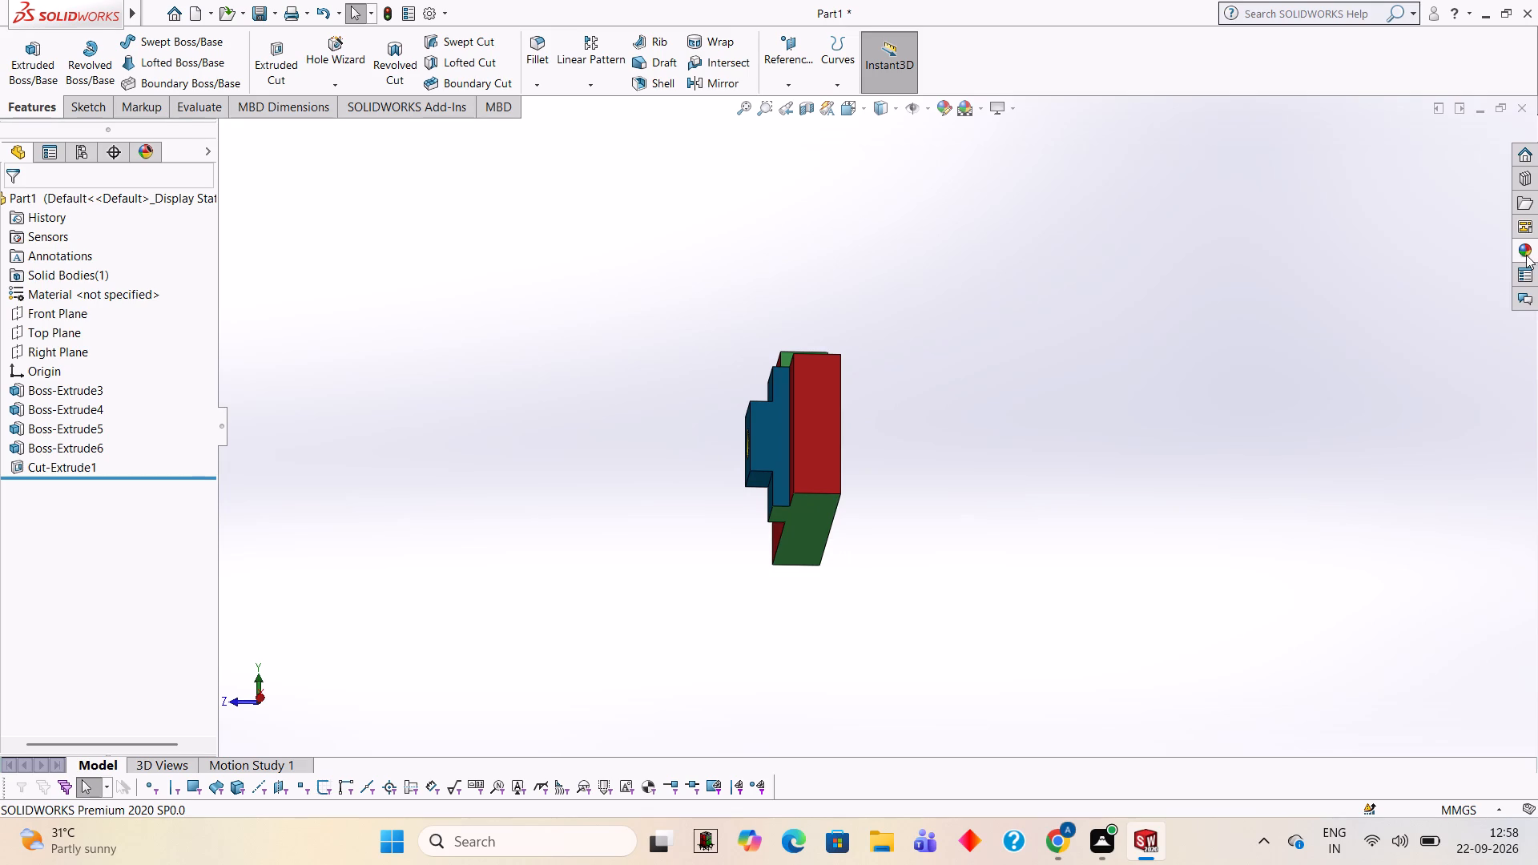
{"action": "left_click", "coordinate": [1528, 254]}
{"action": "left_click_drag", "start_coordinate": [1379, 413], "coordinate": [845, 397]}
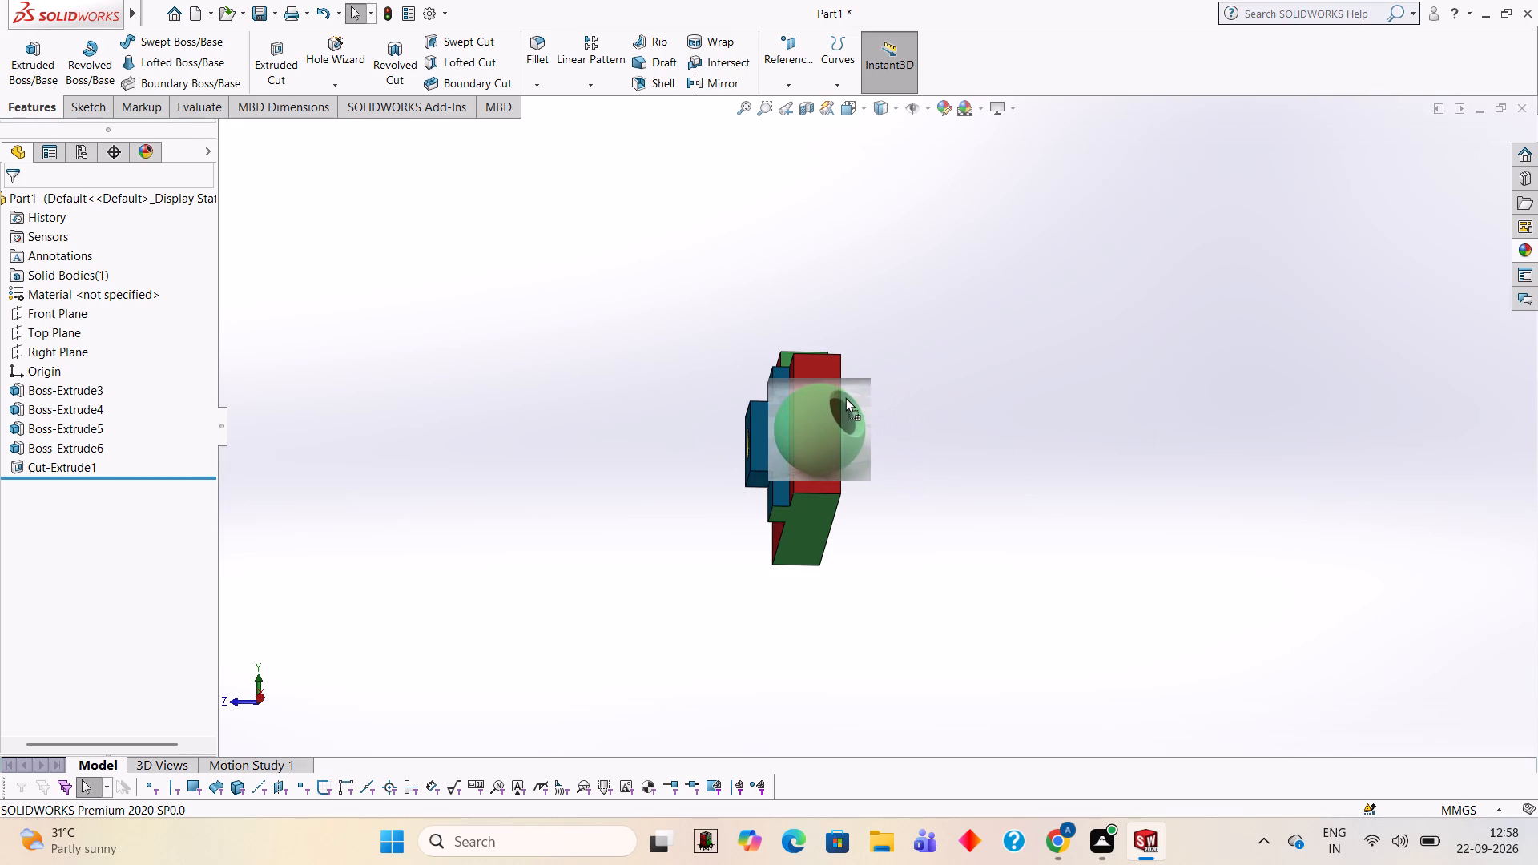
{"action": "left_click_drag", "start_coordinate": [845, 397], "coordinate": [833, 395]}
{"action": "left_click", "coordinate": [833, 395]}
Examine the coloured block's shape, pad, hole and face colours from several angles against the task brief.
{"action": "middle_click_drag", "start_coordinate": [845, 415], "coordinate": [1009, 528]}
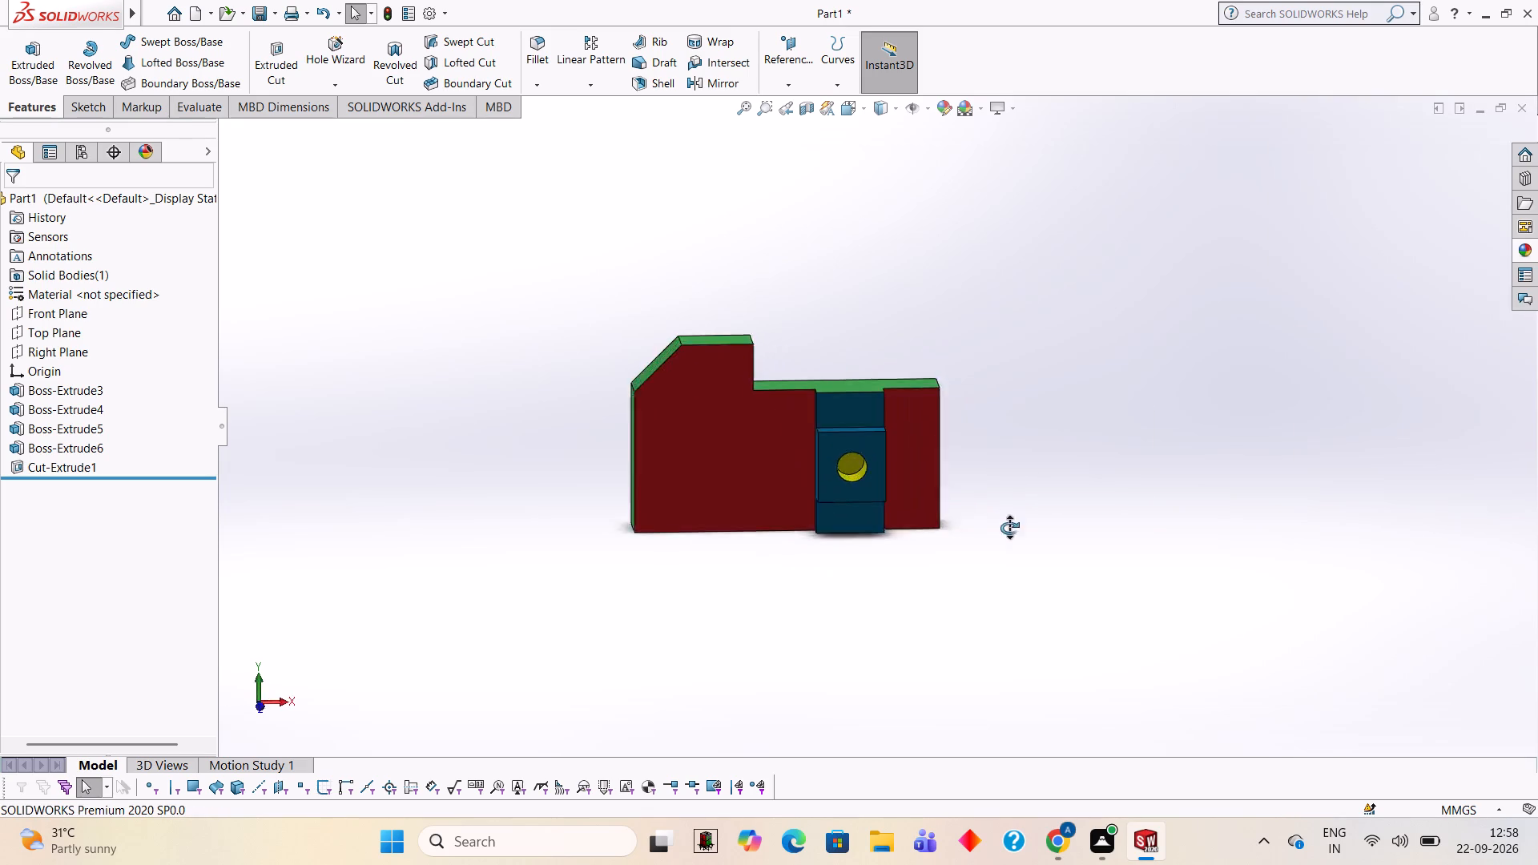
{"action": "middle_click_drag", "start_coordinate": [1009, 528], "coordinate": [1079, 594]}
{"action": "scroll", "coordinate": [989, 518], "scroll_direction": "up", "scroll_amount": 2}
{"action": "middle_click_drag", "start_coordinate": [972, 516], "coordinate": [936, 532]}
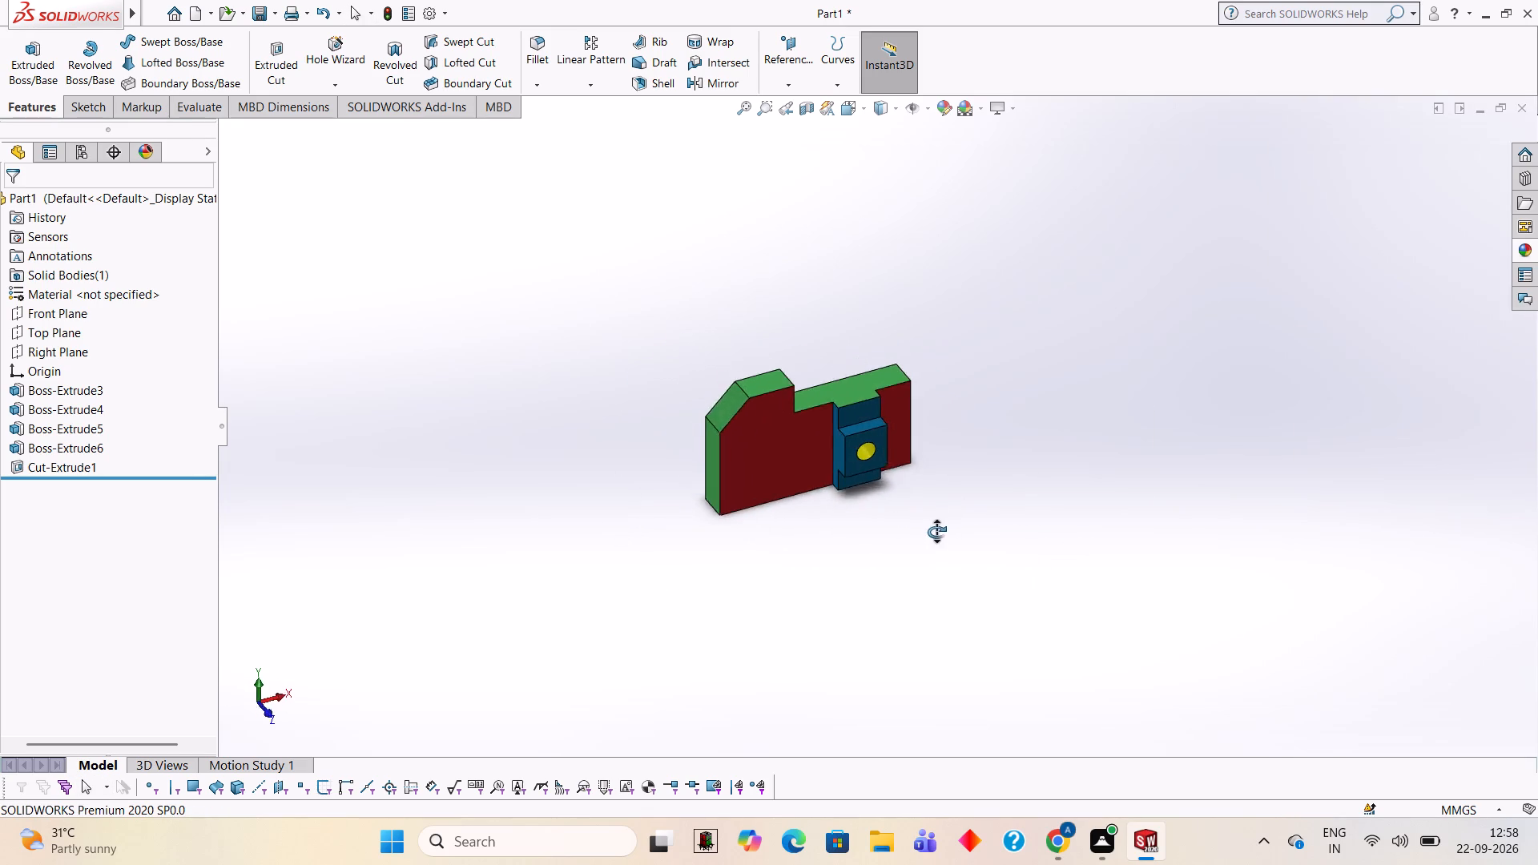
{"action": "middle_click_drag", "start_coordinate": [936, 532], "coordinate": [942, 525]}
{"action": "scroll", "coordinate": [868, 545], "scroll_direction": "down", "scroll_amount": 1}
{"action": "scroll", "coordinate": [642, 373], "scroll_direction": "down", "scroll_amount": 1}
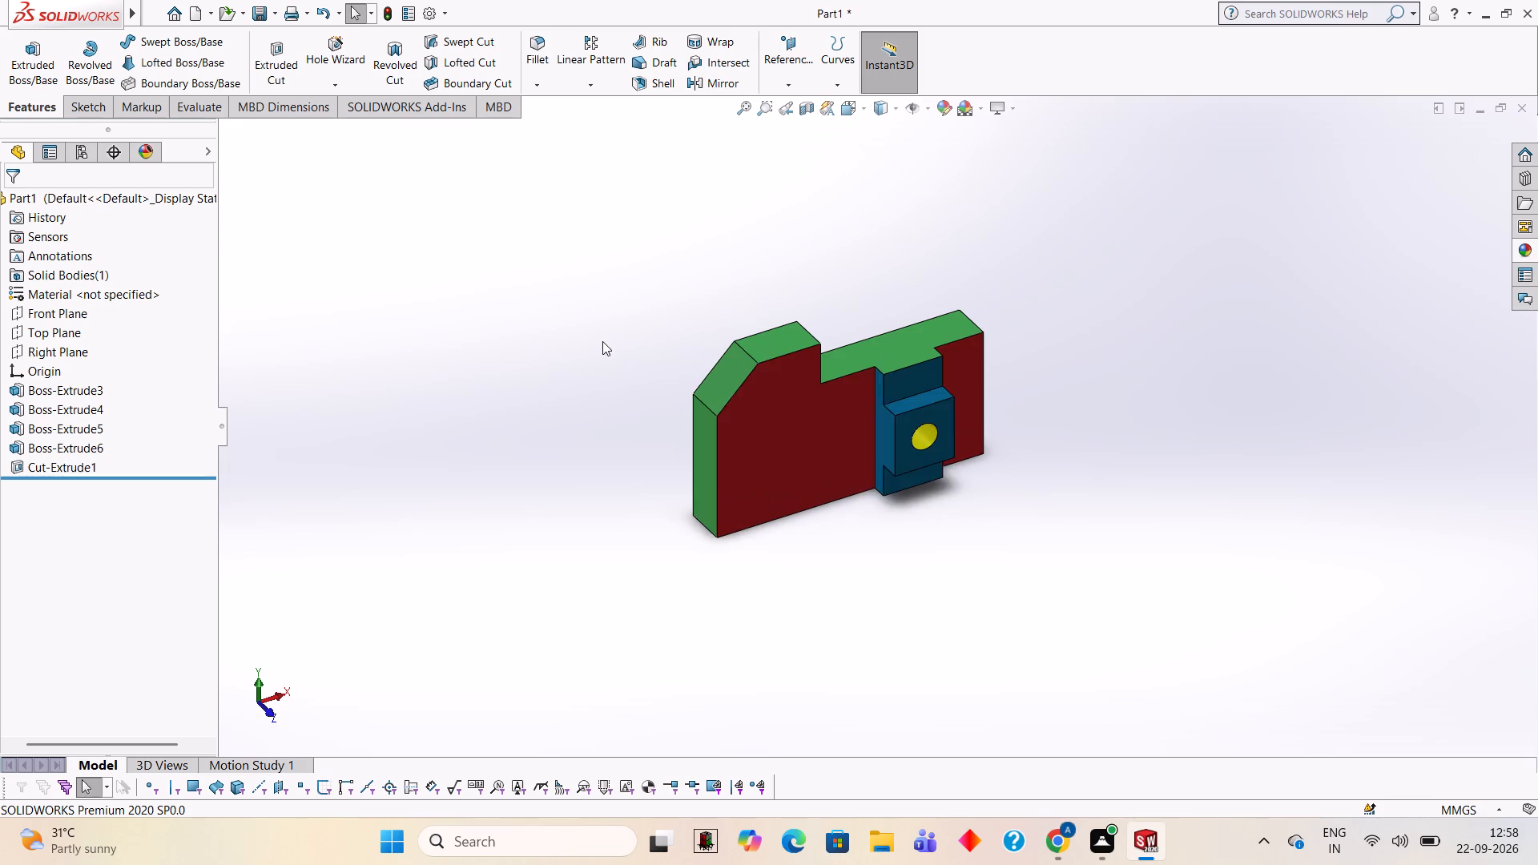
{"action": "scroll", "coordinate": [602, 341], "scroll_direction": "down", "scroll_amount": 1}
{"action": "scroll", "coordinate": [944, 568], "scroll_direction": "down", "scroll_amount": 1}
{"action": "scroll", "coordinate": [935, 557], "scroll_direction": "up", "scroll_amount": 1}
{"action": "scroll", "coordinate": [934, 560], "scroll_direction": "down", "scroll_amount": 1}
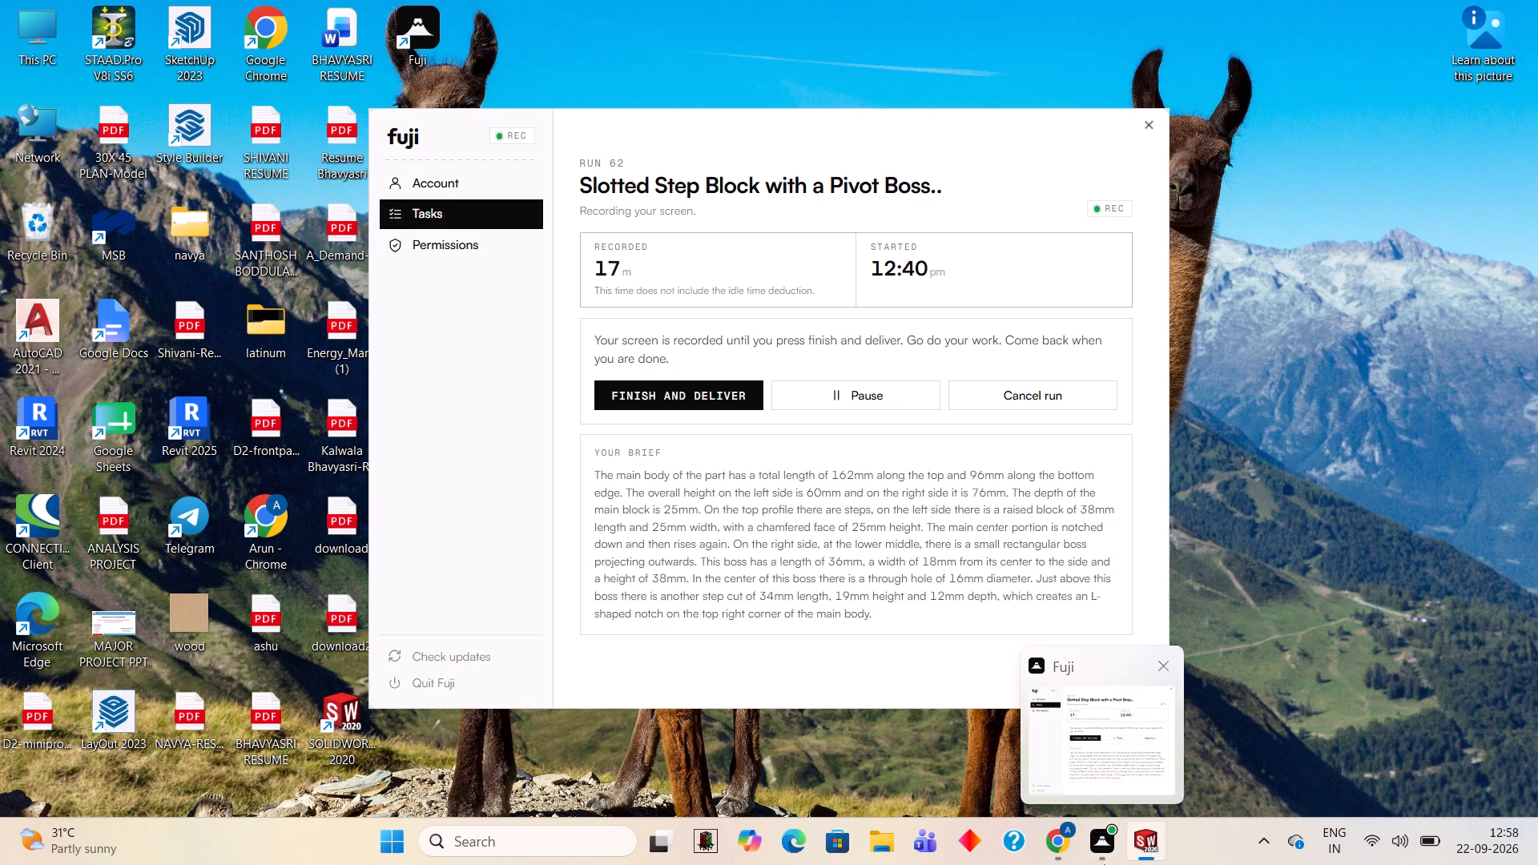
{"action": "scroll", "coordinate": [912, 430], "scroll_direction": "down", "scroll_amount": 1}
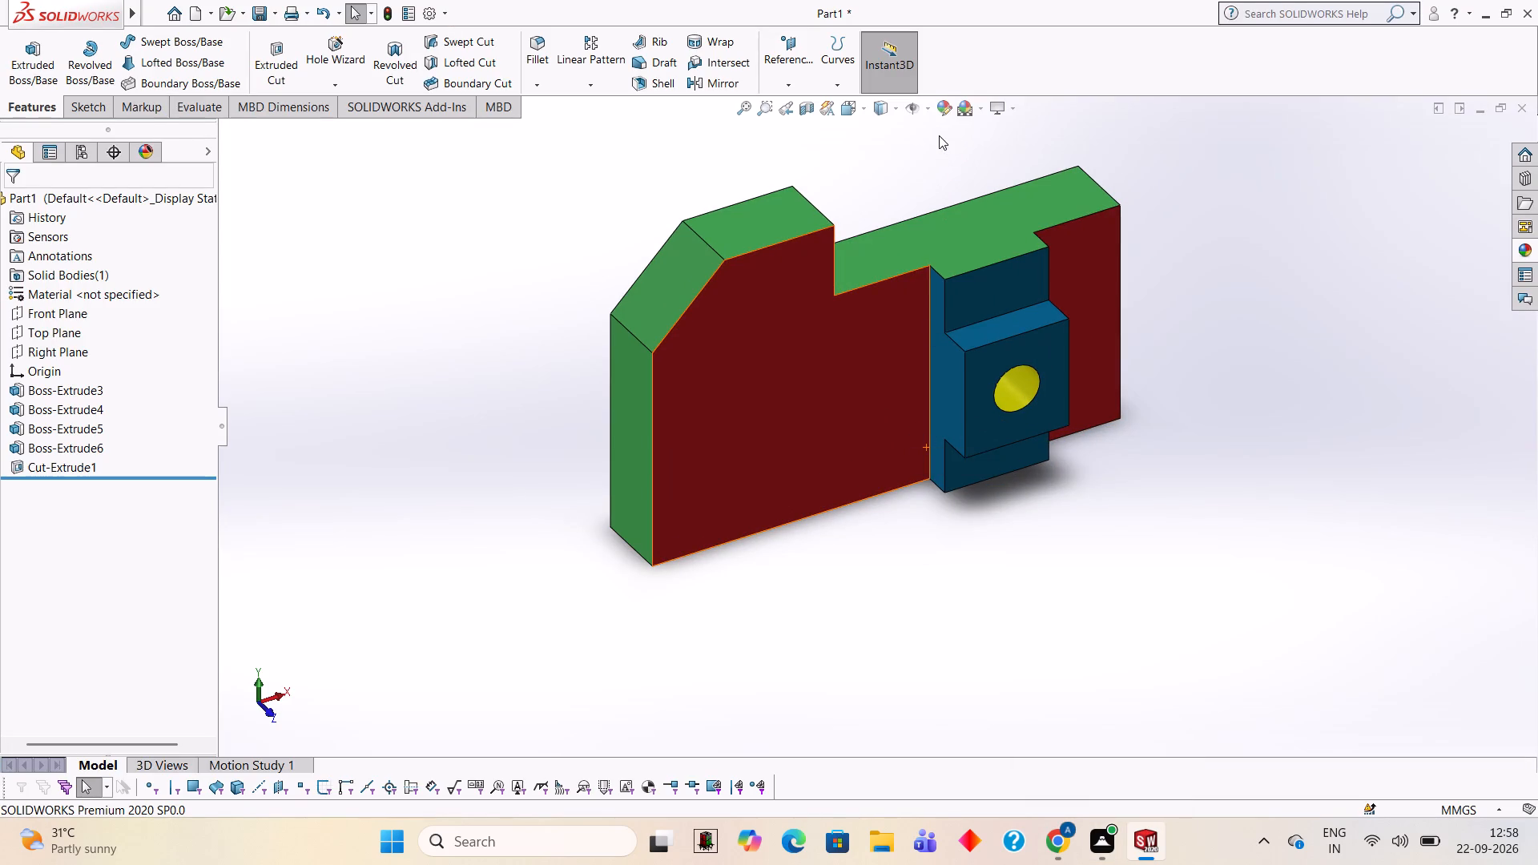
{"action": "scroll", "coordinate": [940, 187], "scroll_direction": "up", "scroll_amount": 1}
{"action": "scroll", "coordinate": [943, 227], "scroll_direction": "down", "scroll_amount": 2}
{"action": "scroll", "coordinate": [952, 607], "scroll_direction": "up", "scroll_amount": 1}
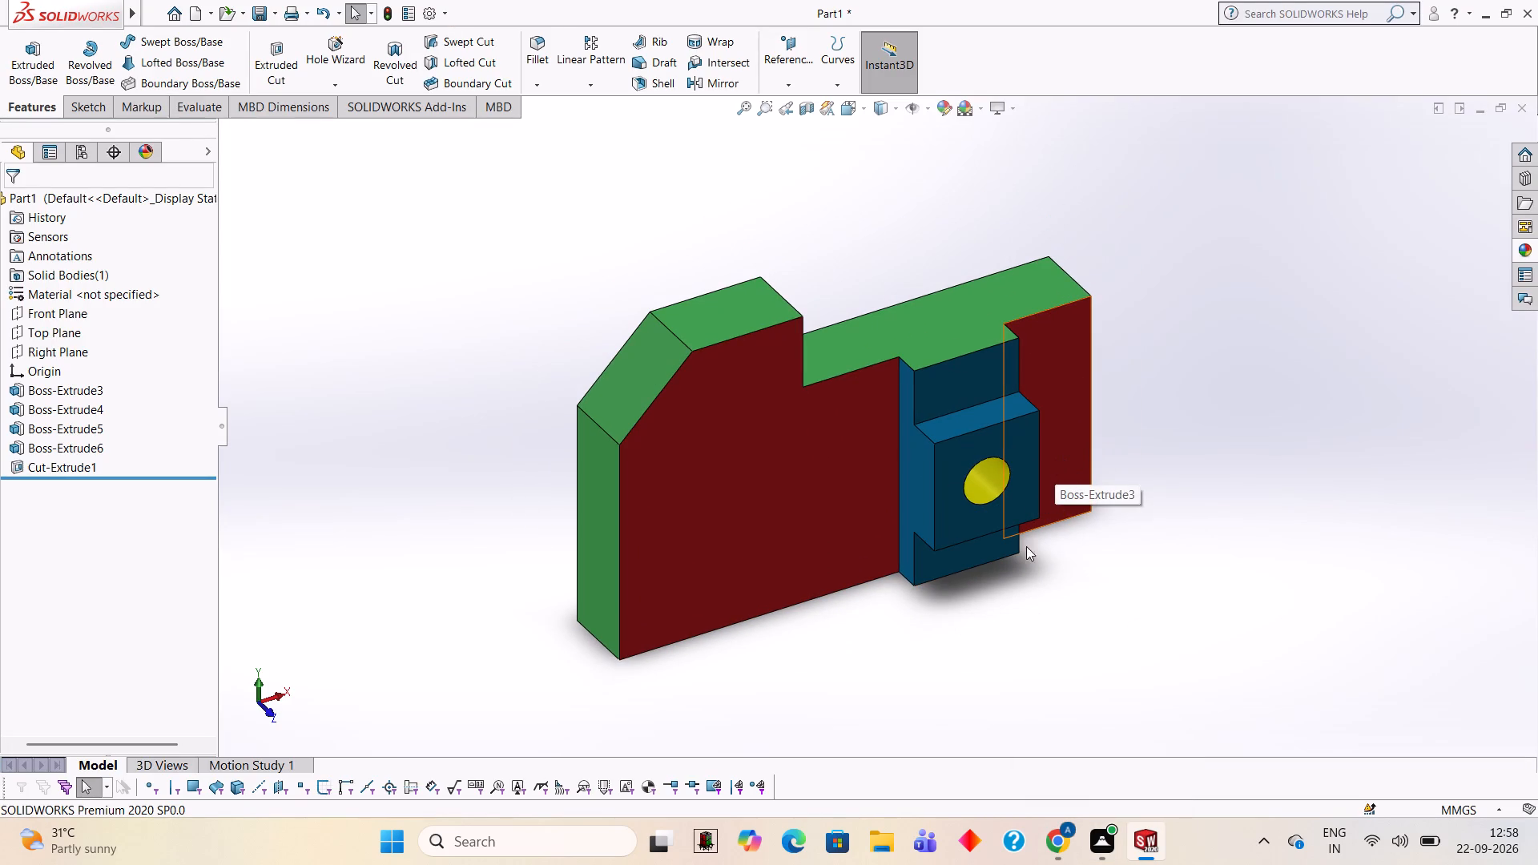
{"action": "scroll", "coordinate": [1014, 596], "scroll_direction": "down", "scroll_amount": 2}
{"action": "scroll", "coordinate": [1013, 596], "scroll_direction": "up", "scroll_amount": 2}
{"action": "scroll", "coordinate": [550, 269], "scroll_direction": "down", "scroll_amount": 1}
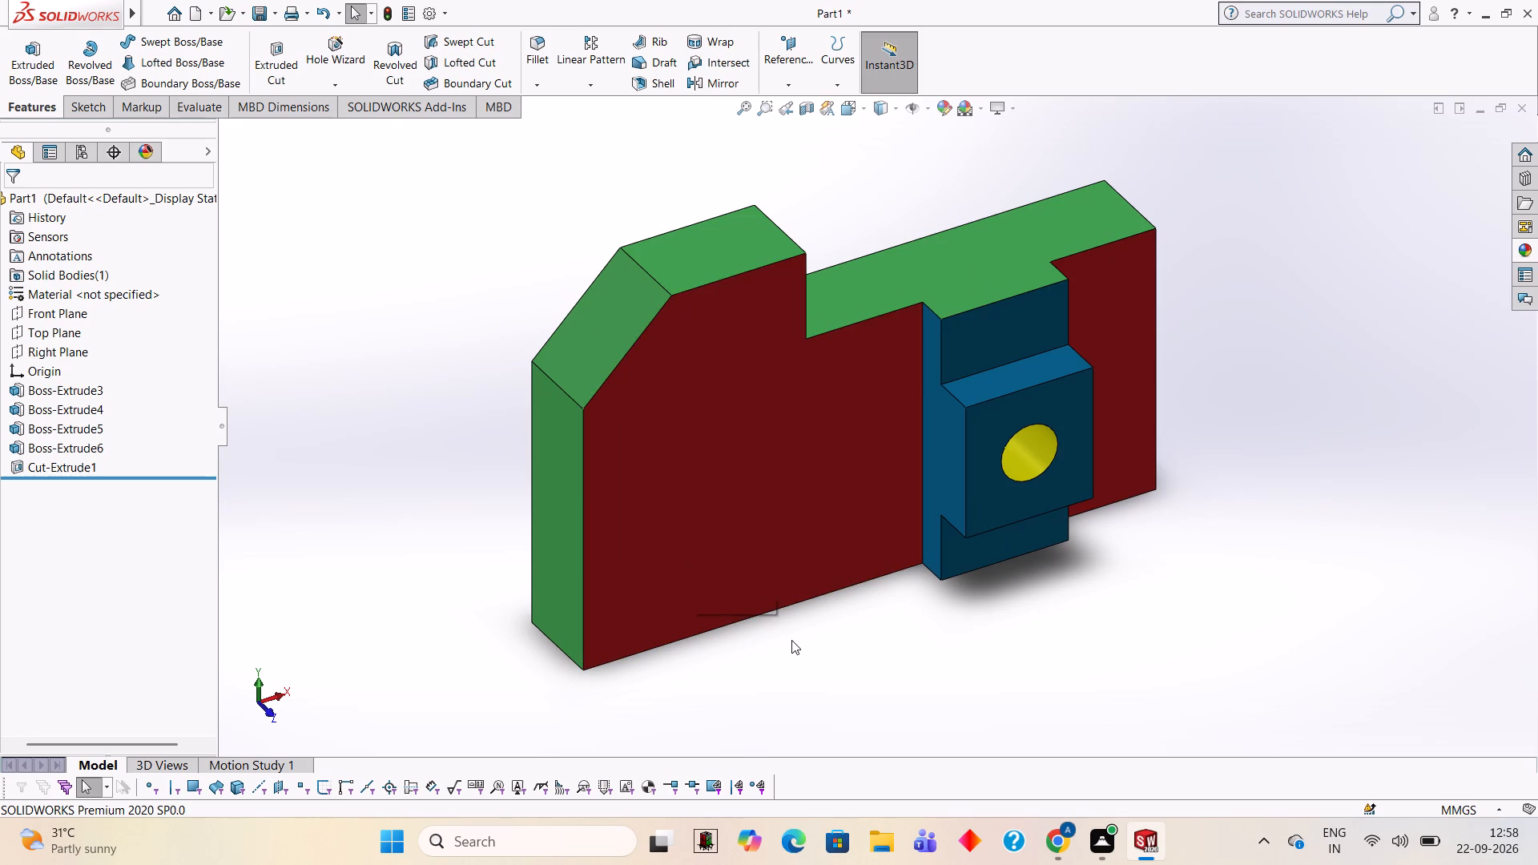
{"action": "scroll", "coordinate": [764, 668], "scroll_direction": "down", "scroll_amount": 1}
{"action": "scroll", "coordinate": [764, 652], "scroll_direction": "up", "scroll_amount": 1}
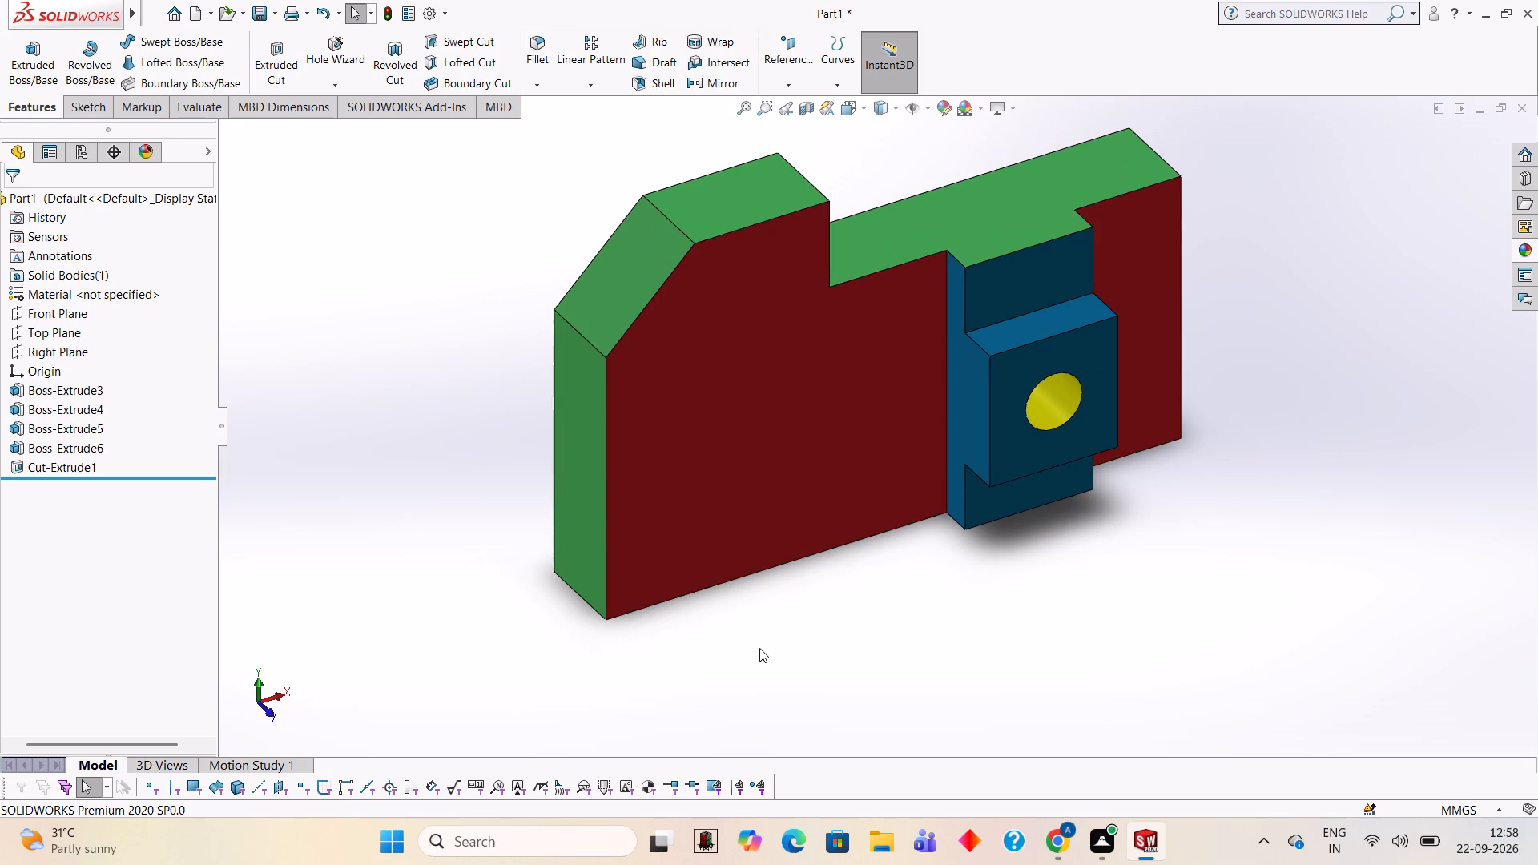
{"action": "scroll", "coordinate": [920, 157], "scroll_direction": "down", "scroll_amount": 1}
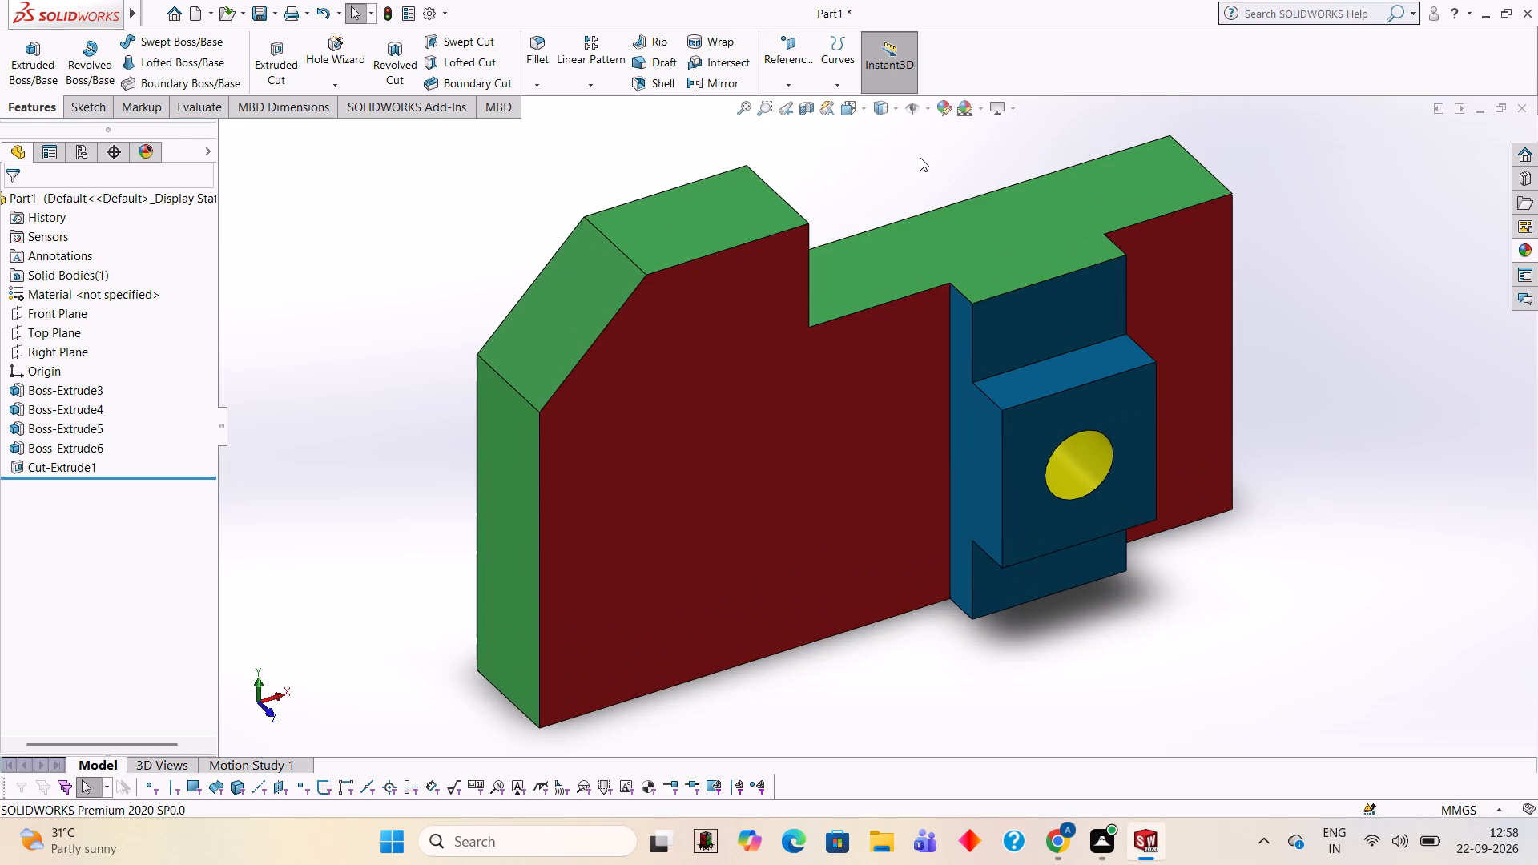
{"action": "scroll", "coordinate": [920, 157], "scroll_direction": "up", "scroll_amount": 1}
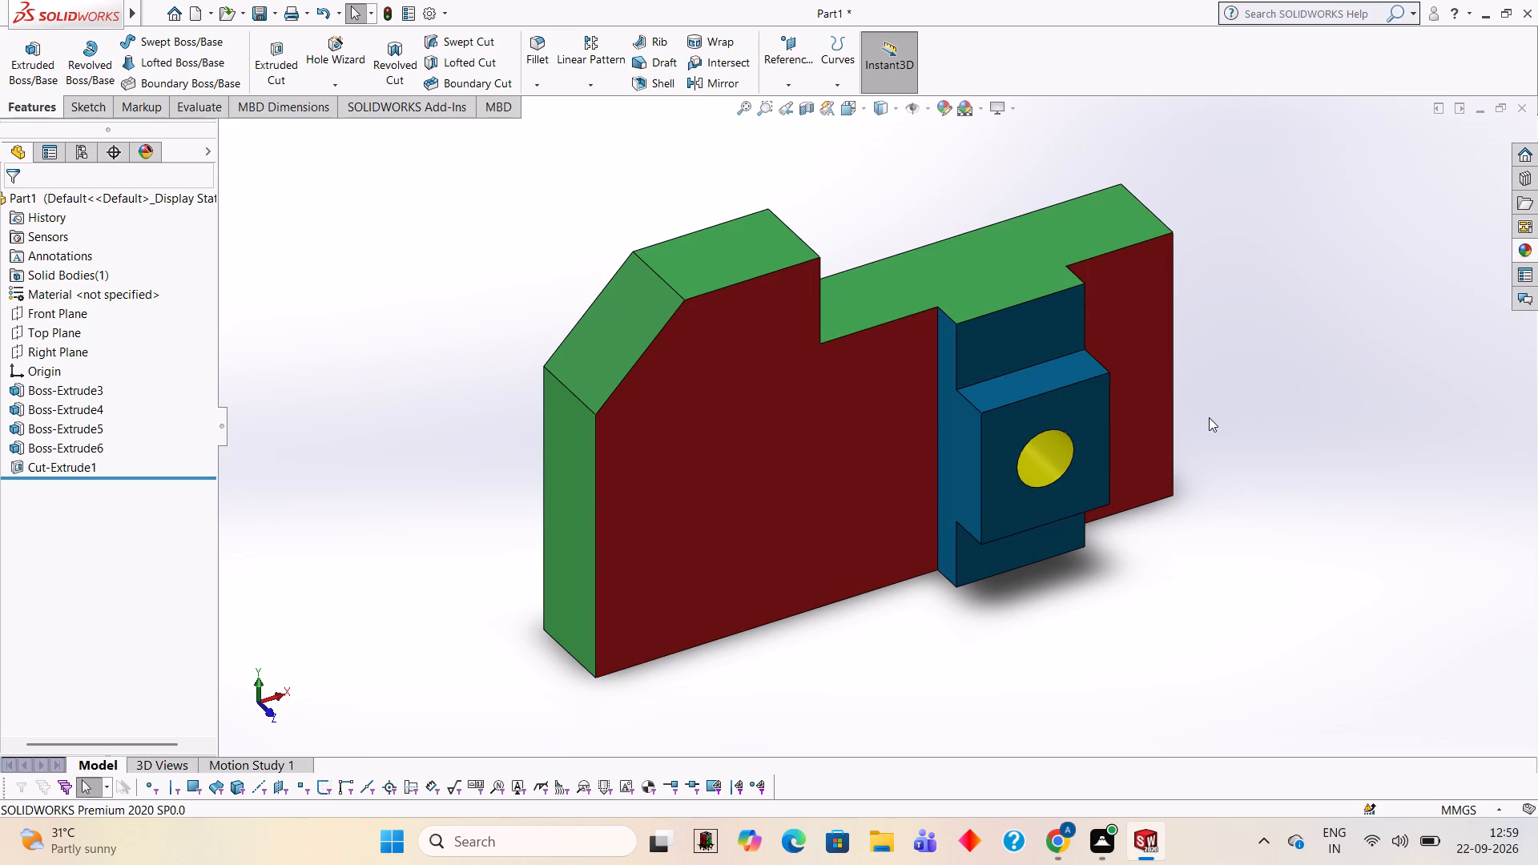
{"action": "middle_click", "coordinate": [1271, 383]}
{"action": "scroll", "coordinate": [1271, 383], "scroll_direction": "down", "scroll_amount": 1}
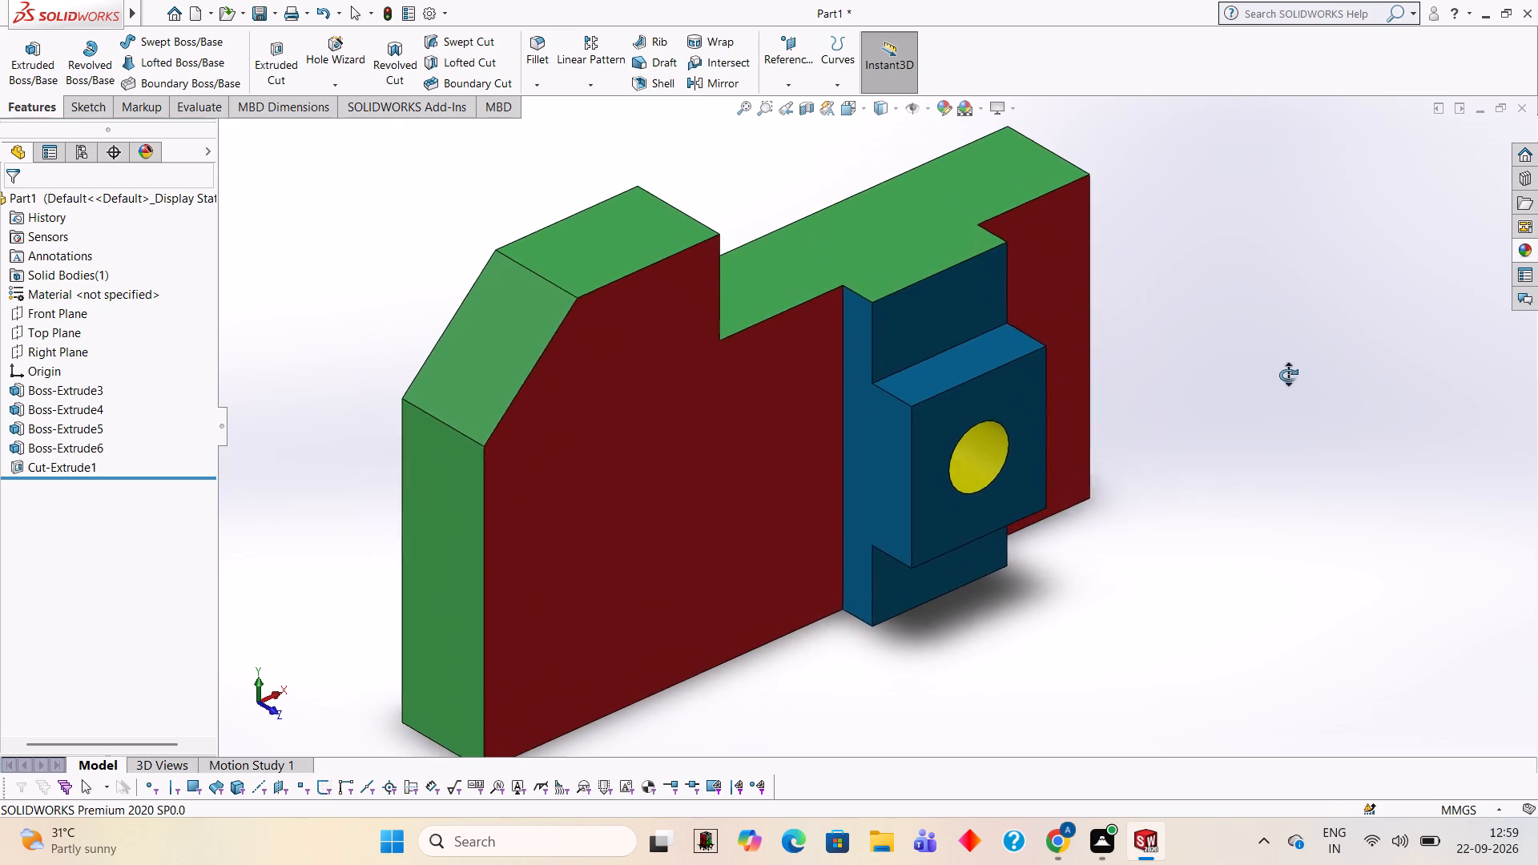
{"action": "scroll", "coordinate": [1246, 410], "scroll_direction": "up", "scroll_amount": 2}
{"action": "scroll", "coordinate": [718, 614], "scroll_direction": "down", "scroll_amount": 1}
{"action": "scroll", "coordinate": [718, 607], "scroll_direction": "up", "scroll_amount": 1}
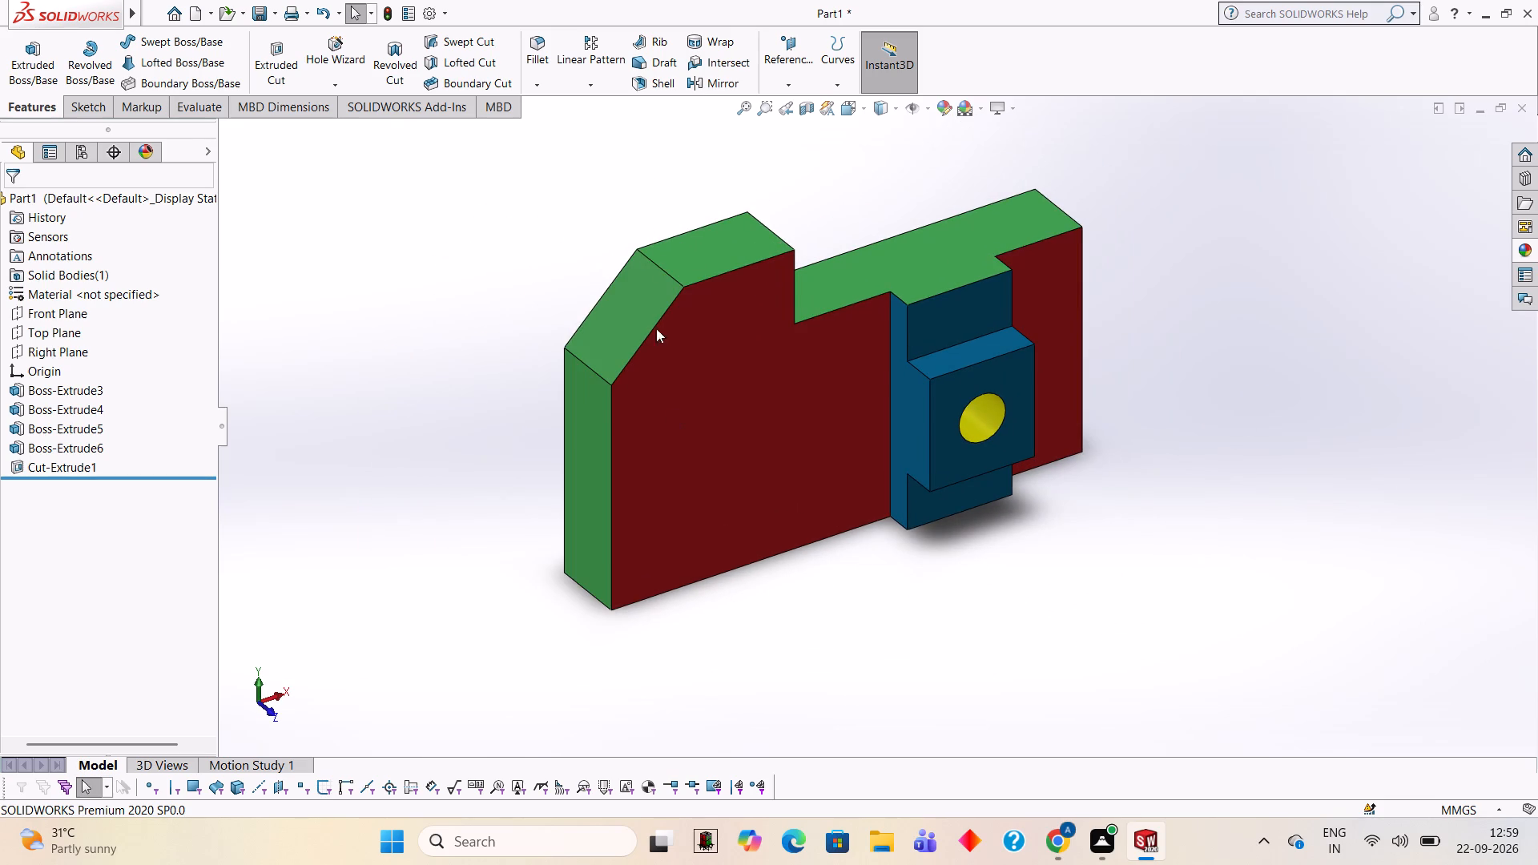
{"action": "scroll", "coordinate": [703, 183], "scroll_direction": "down", "scroll_amount": 1}
{"action": "scroll", "coordinate": [847, 642], "scroll_direction": "up", "scroll_amount": 1}
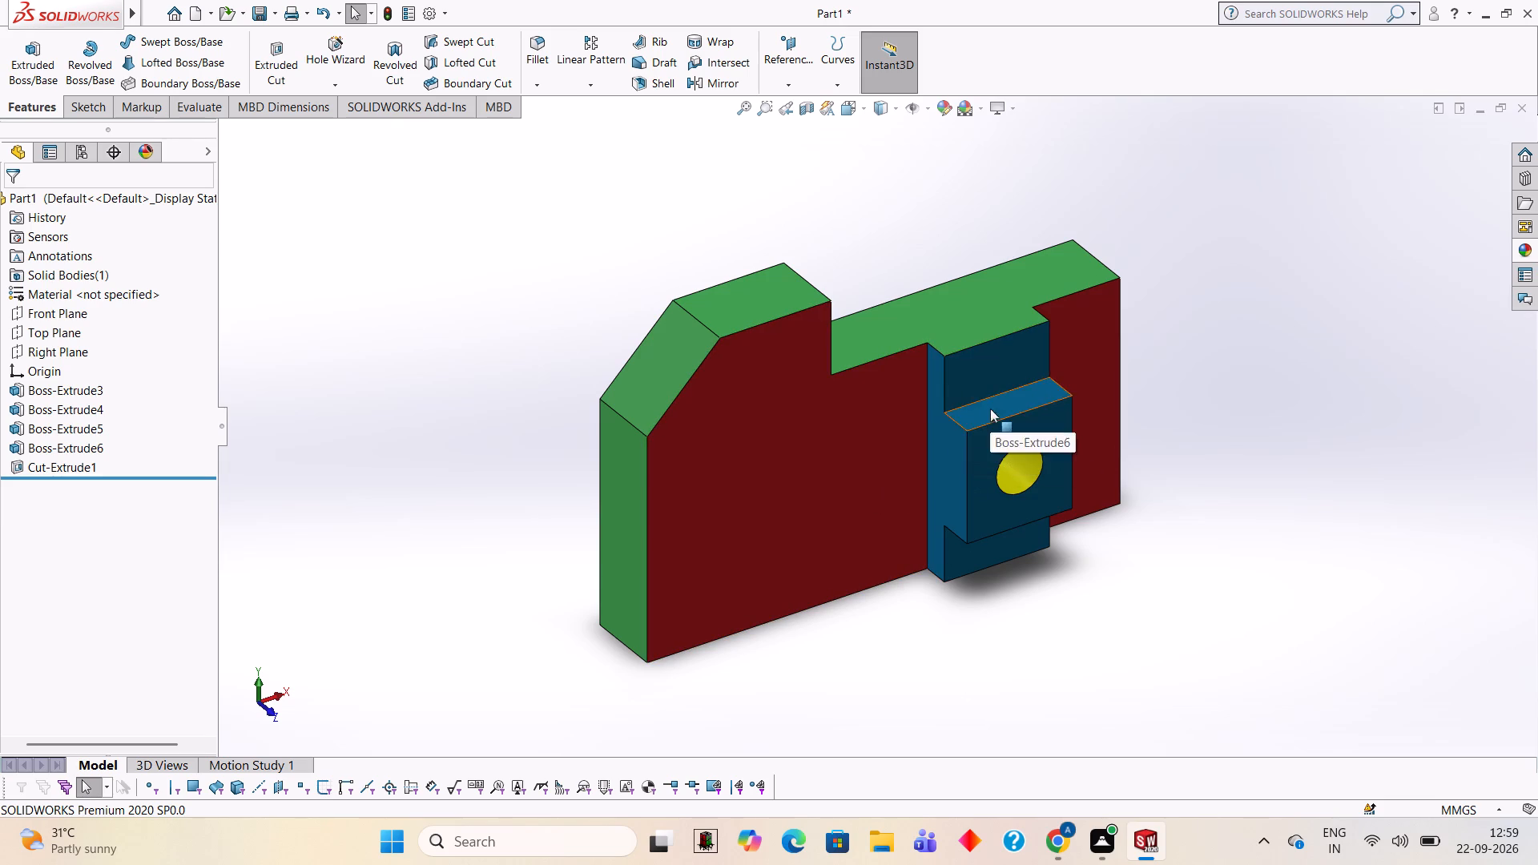
{"action": "middle_click_drag", "start_coordinate": [1206, 499], "coordinate": [1207, 499]}
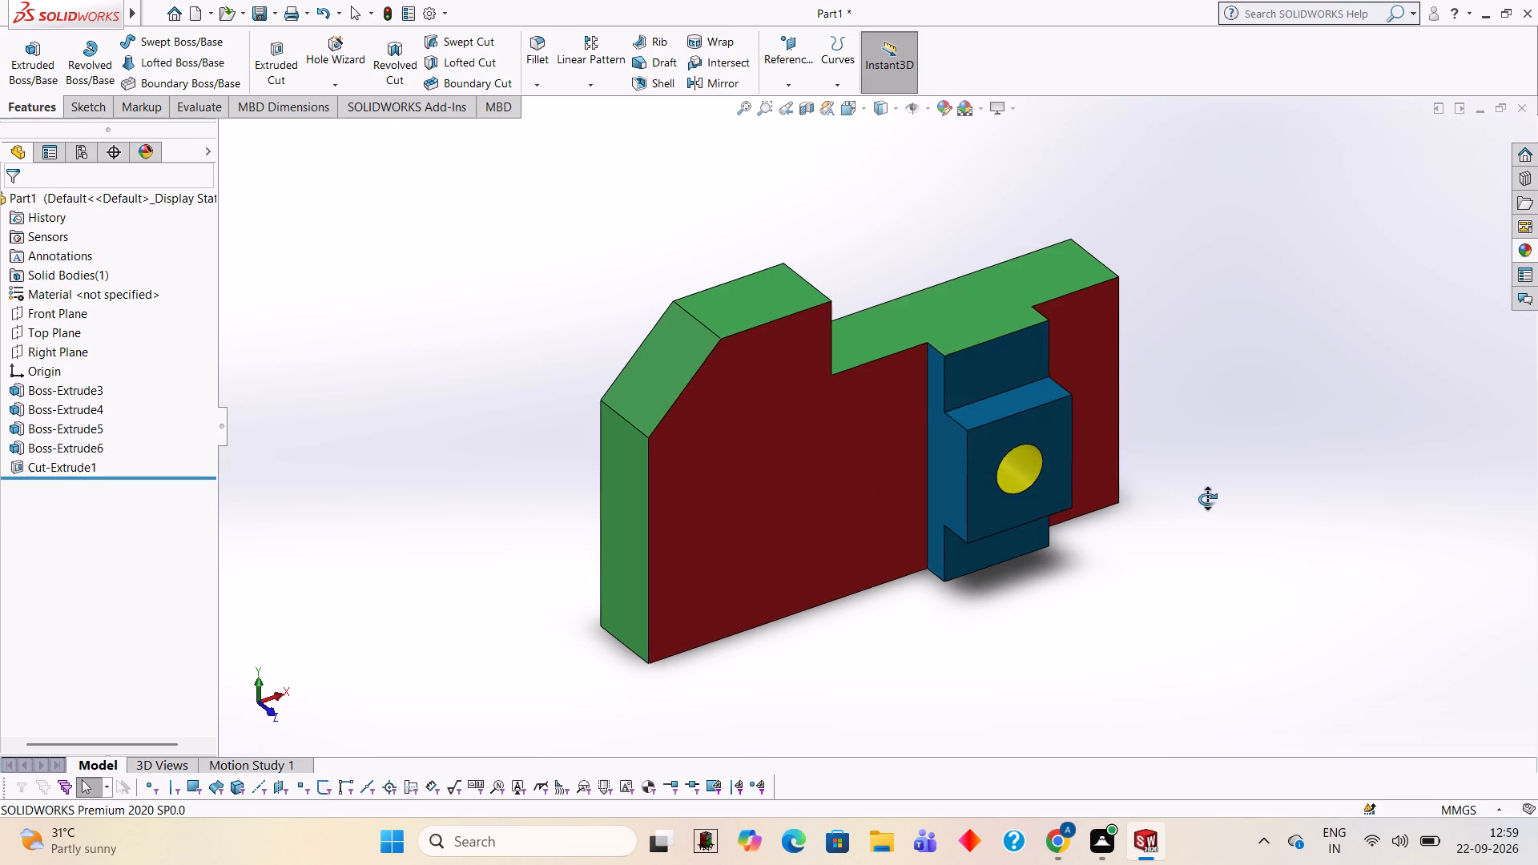
{"action": "middle_click_drag", "start_coordinate": [1207, 499], "coordinate": [1207, 524]}
{"action": "scroll", "coordinate": [920, 624], "scroll_direction": "up", "scroll_amount": 1}
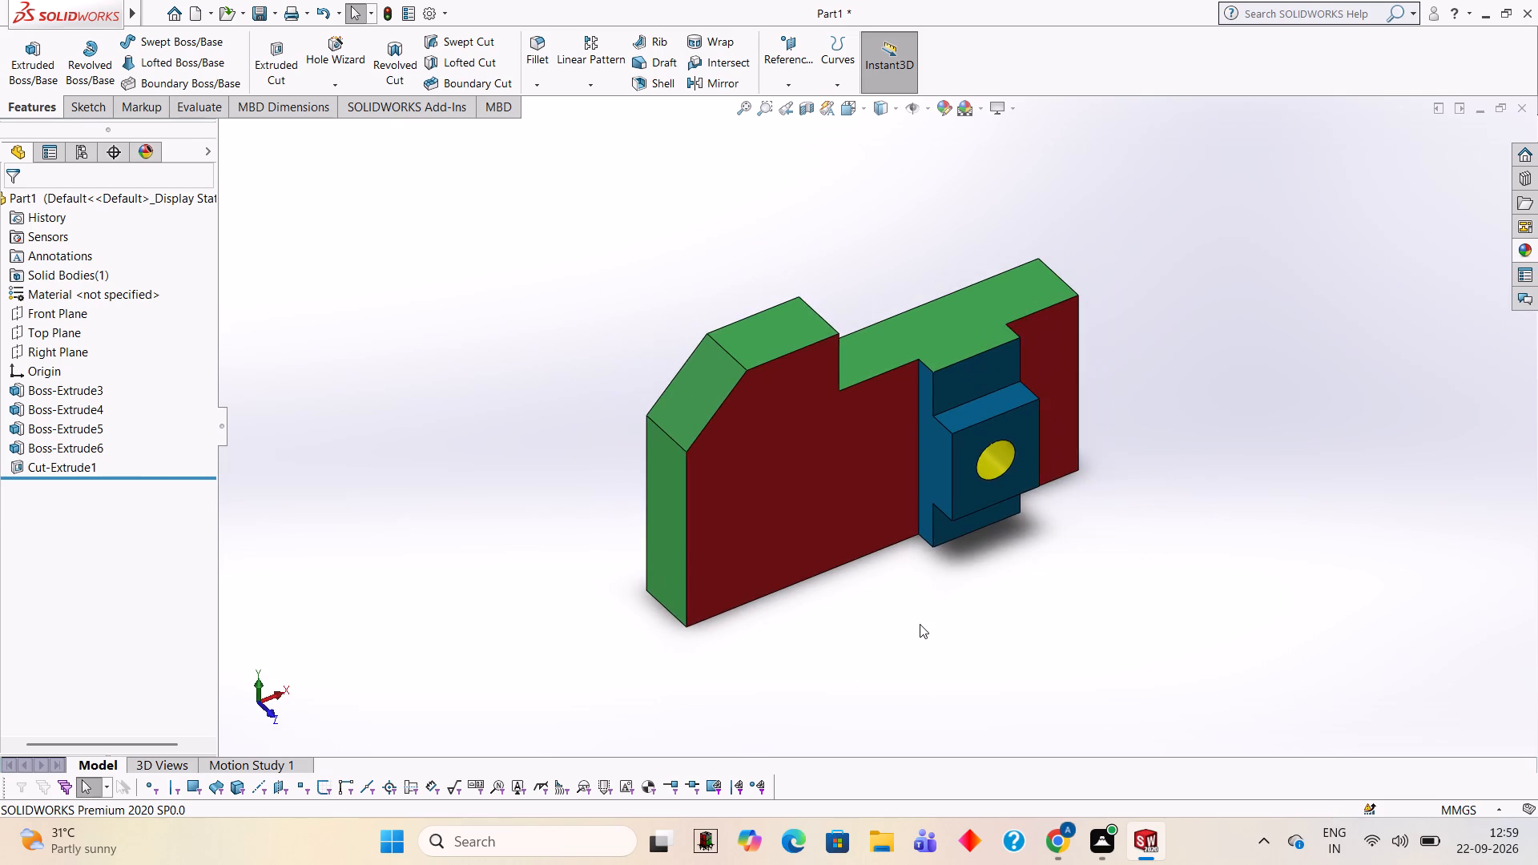
{"action": "scroll", "coordinate": [920, 624], "scroll_direction": "down", "scroll_amount": 1}
{"action": "scroll", "coordinate": [878, 207], "scroll_direction": "down", "scroll_amount": 1}
{"action": "scroll", "coordinate": [878, 207], "scroll_direction": "up", "scroll_amount": 1}
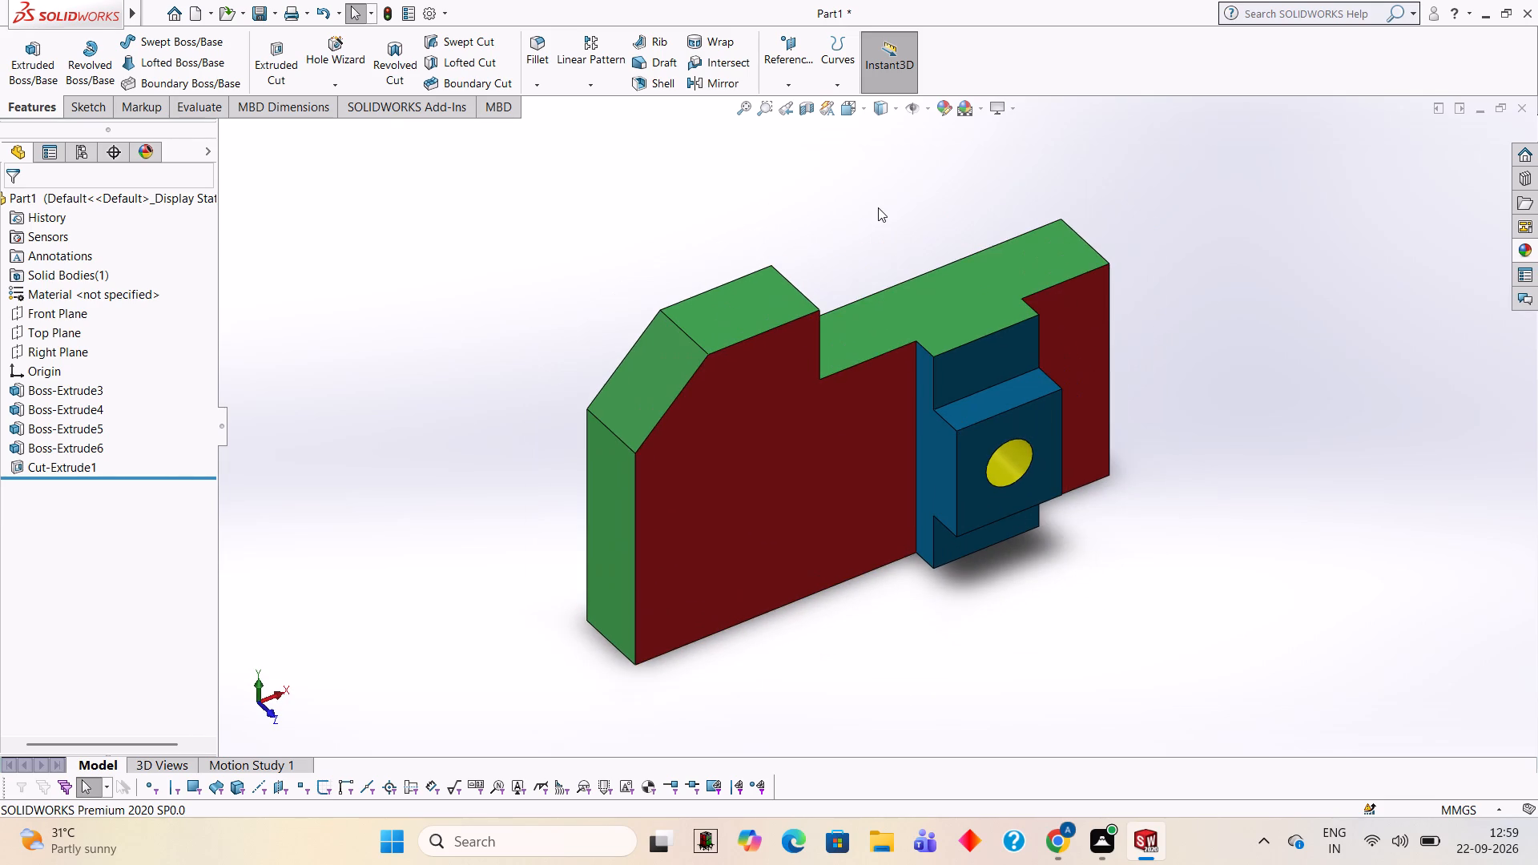
{"action": "scroll", "coordinate": [770, 634], "scroll_direction": "down", "scroll_amount": 1}
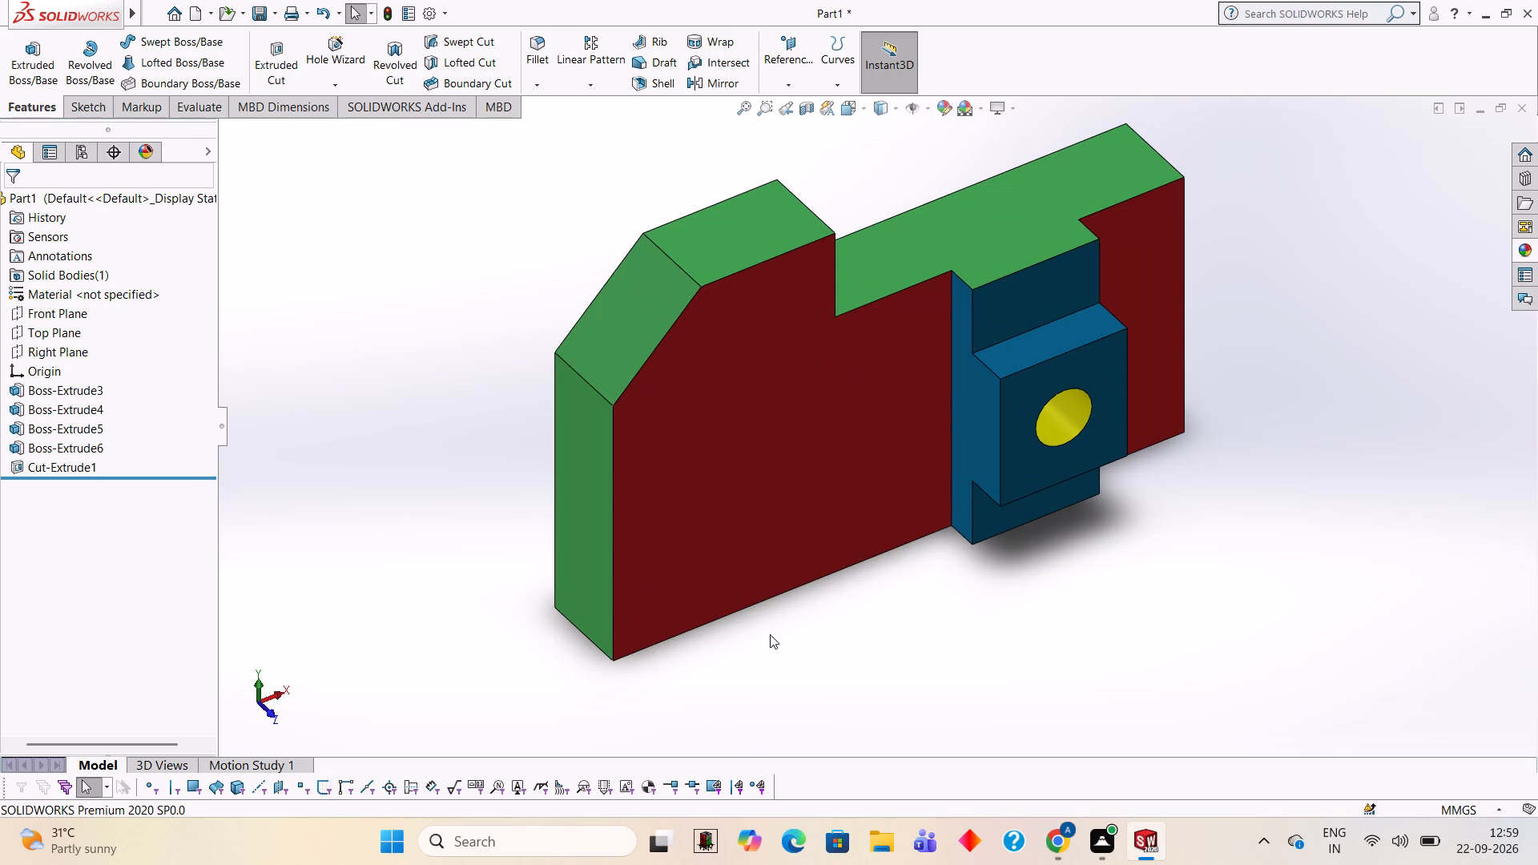
{"action": "scroll", "coordinate": [870, 175], "scroll_direction": "up", "scroll_amount": 1}
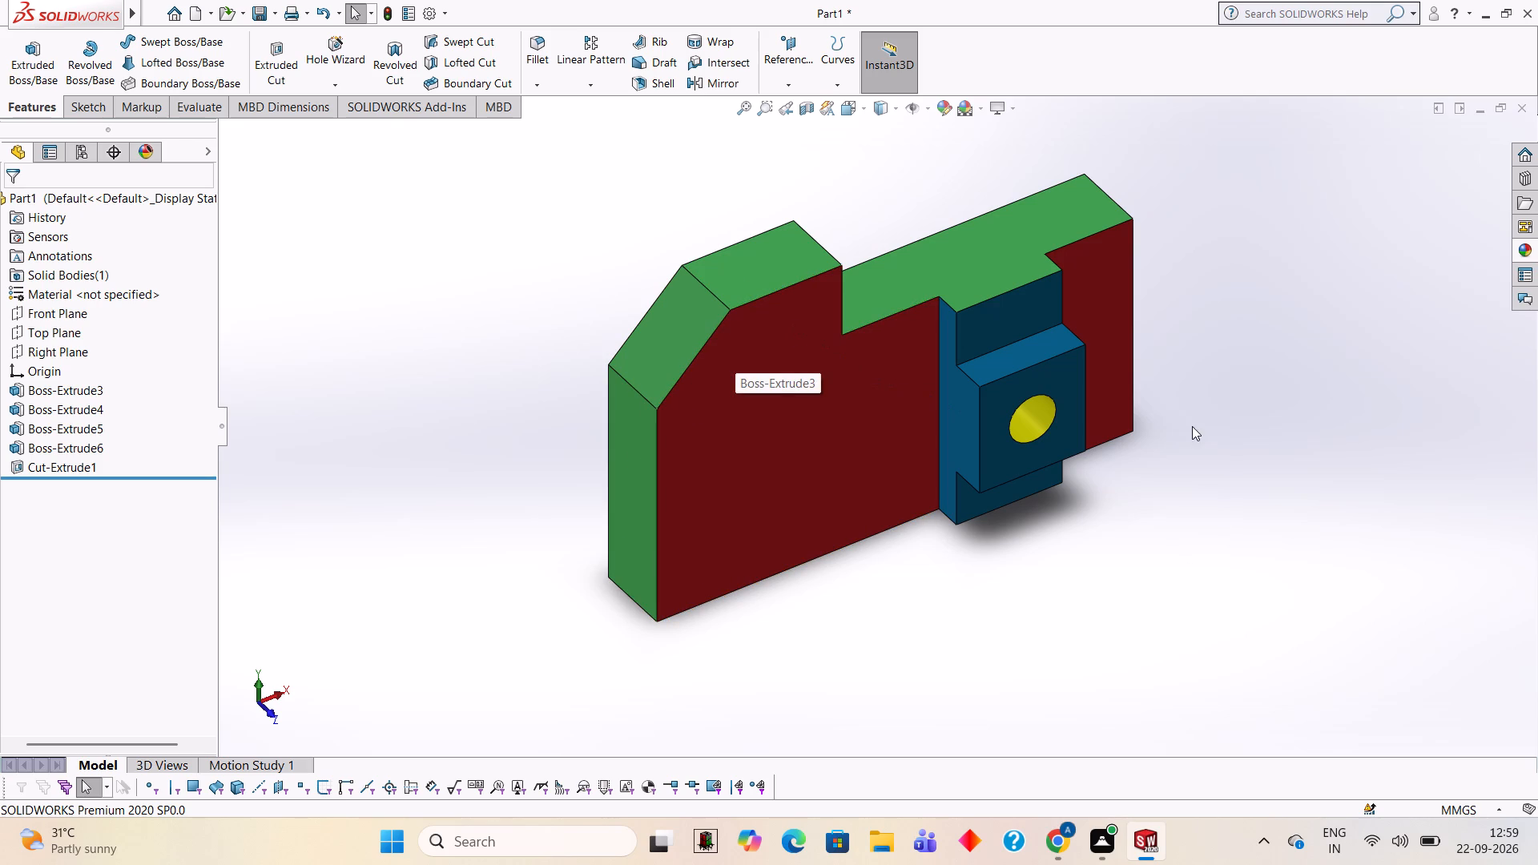
{"action": "scroll", "coordinate": [1194, 420], "scroll_direction": "down", "scroll_amount": 1}
{"action": "middle_click_drag", "start_coordinate": [1194, 420], "coordinate": [1204, 454]}
{"action": "scroll", "coordinate": [926, 529], "scroll_direction": "up", "scroll_amount": 2}
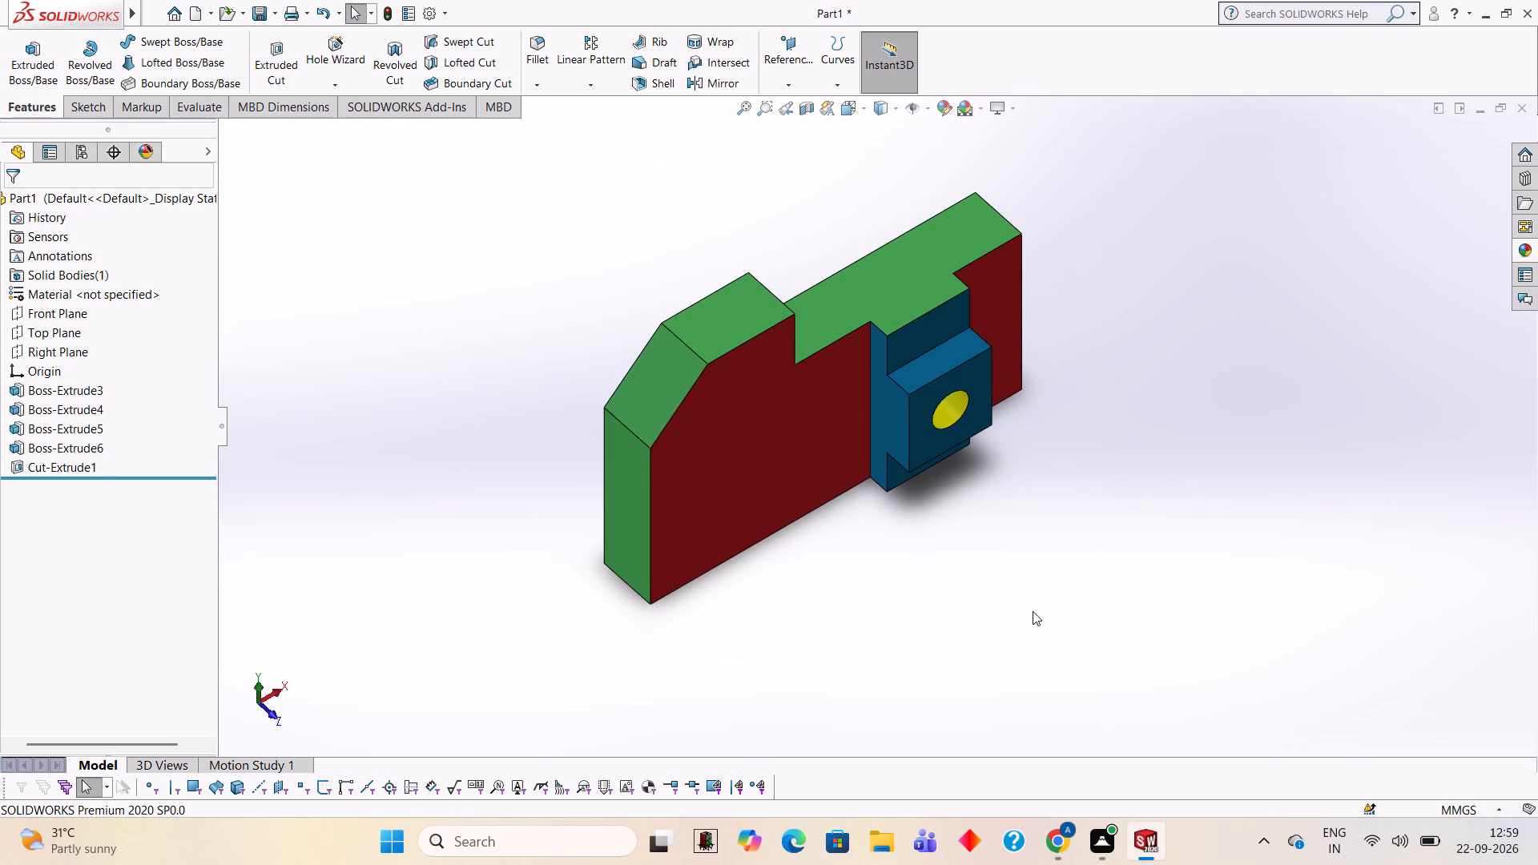
{"action": "middle_click_drag", "start_coordinate": [1033, 611], "coordinate": [1030, 593]}
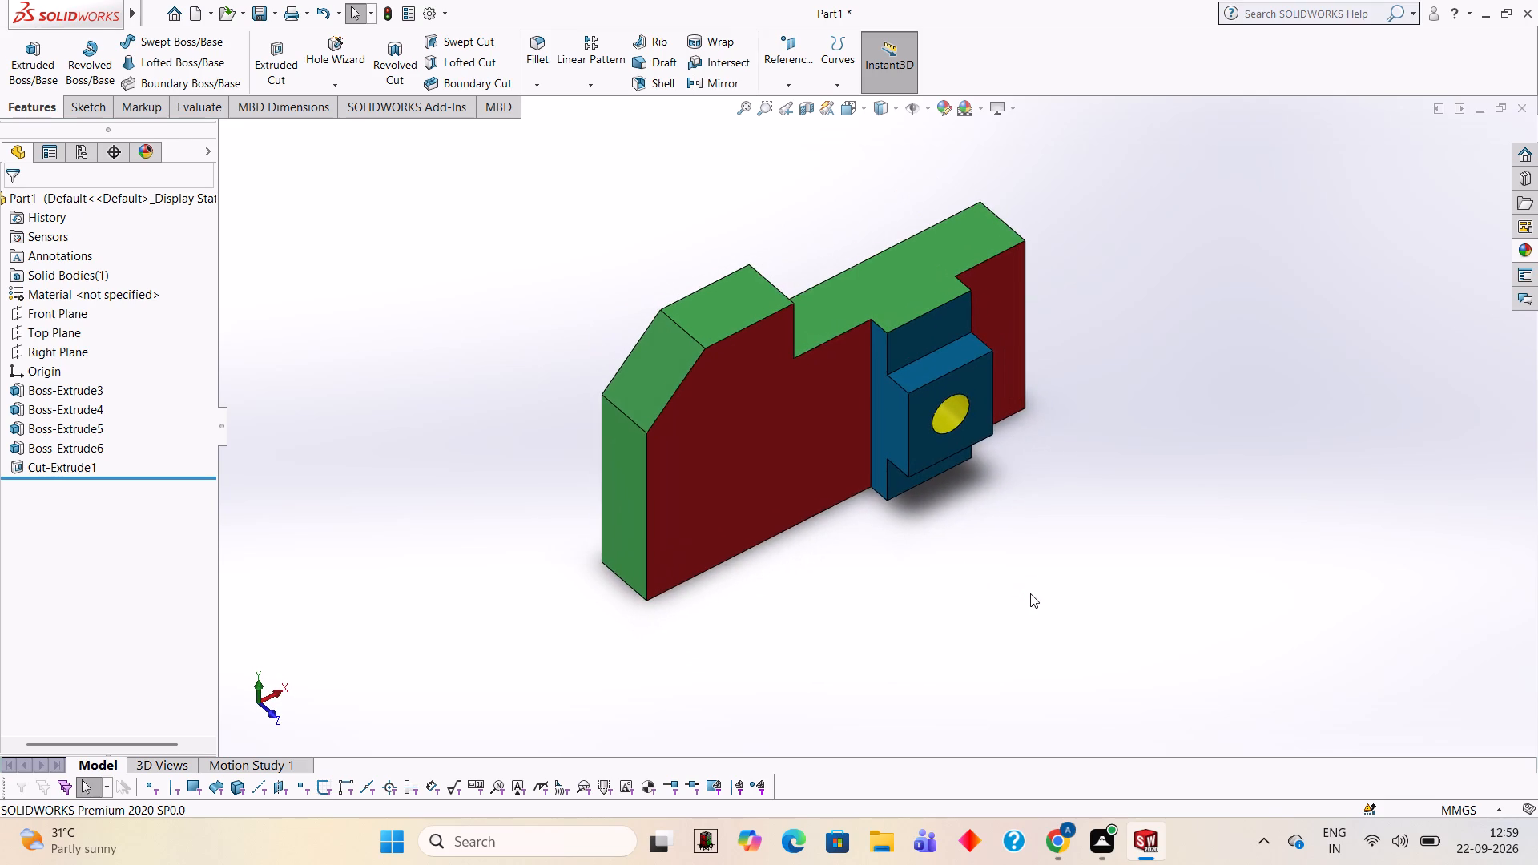
{"action": "scroll", "coordinate": [959, 613], "scroll_direction": "up", "scroll_amount": 1}
{"action": "scroll", "coordinate": [959, 613], "scroll_direction": "down", "scroll_amount": 1}
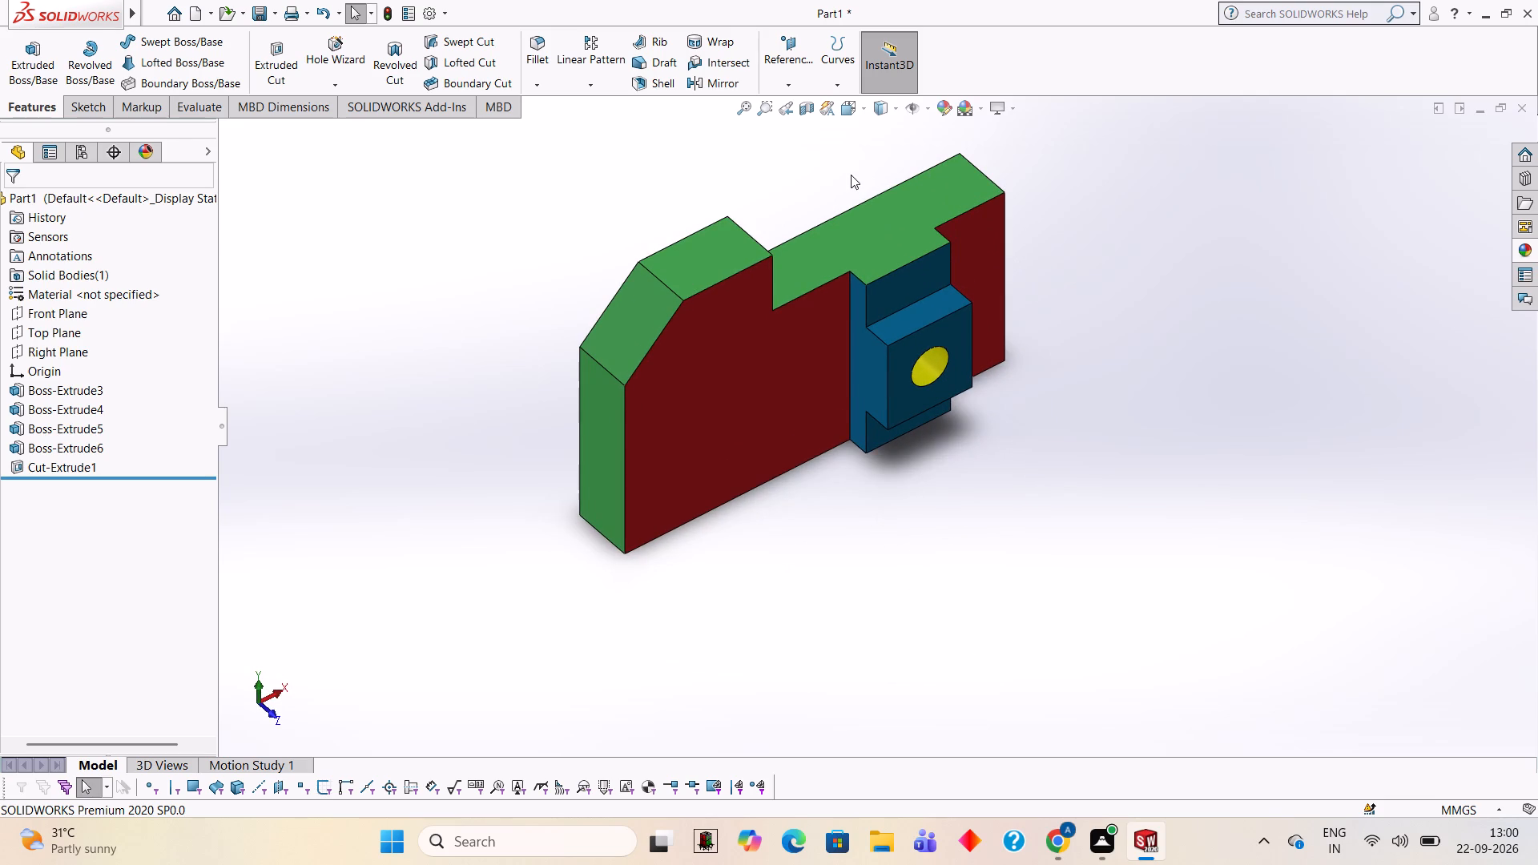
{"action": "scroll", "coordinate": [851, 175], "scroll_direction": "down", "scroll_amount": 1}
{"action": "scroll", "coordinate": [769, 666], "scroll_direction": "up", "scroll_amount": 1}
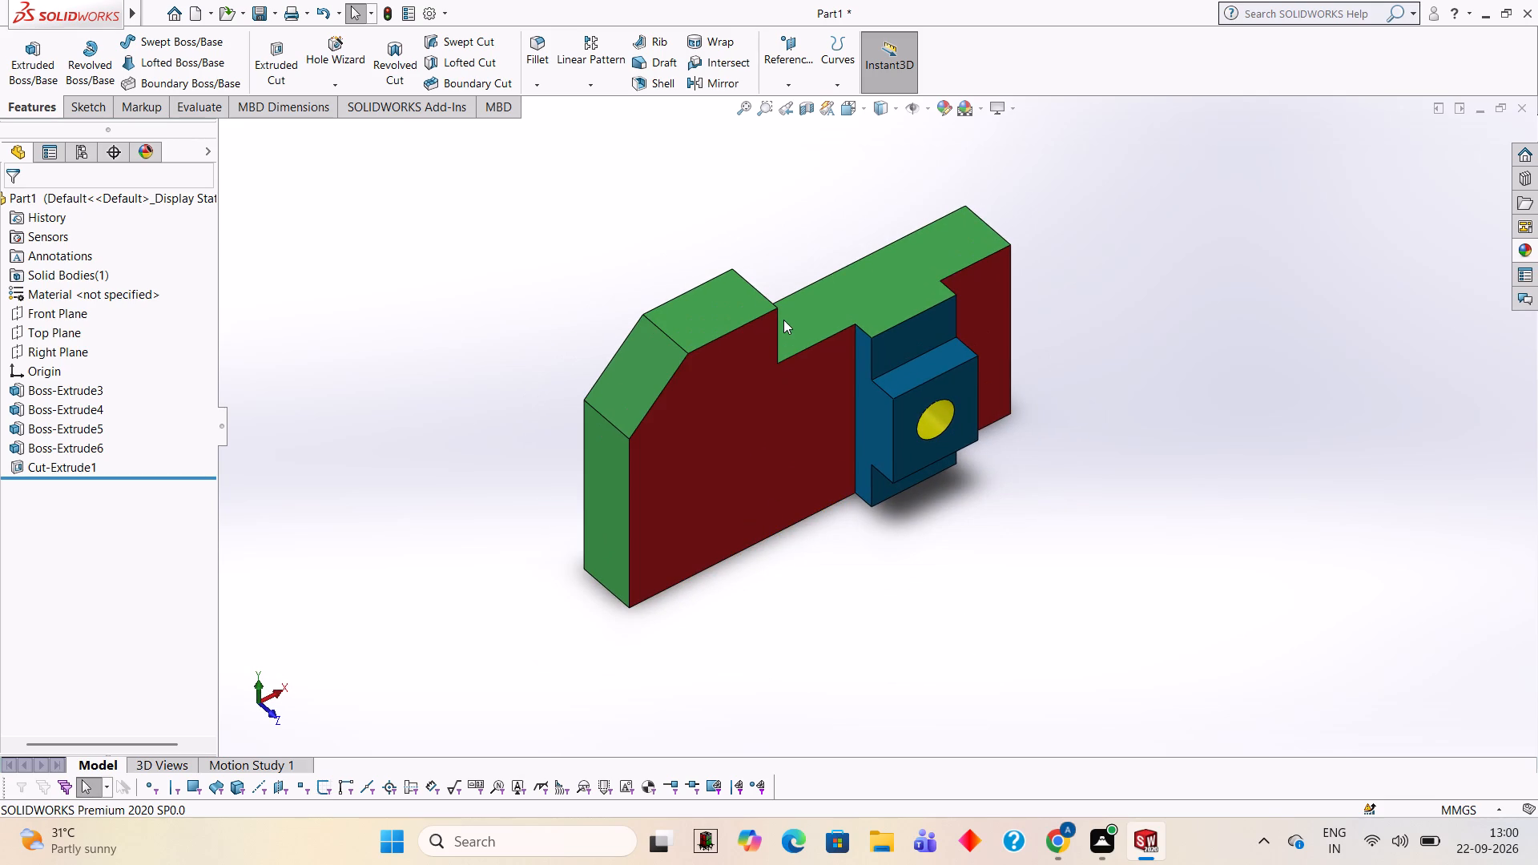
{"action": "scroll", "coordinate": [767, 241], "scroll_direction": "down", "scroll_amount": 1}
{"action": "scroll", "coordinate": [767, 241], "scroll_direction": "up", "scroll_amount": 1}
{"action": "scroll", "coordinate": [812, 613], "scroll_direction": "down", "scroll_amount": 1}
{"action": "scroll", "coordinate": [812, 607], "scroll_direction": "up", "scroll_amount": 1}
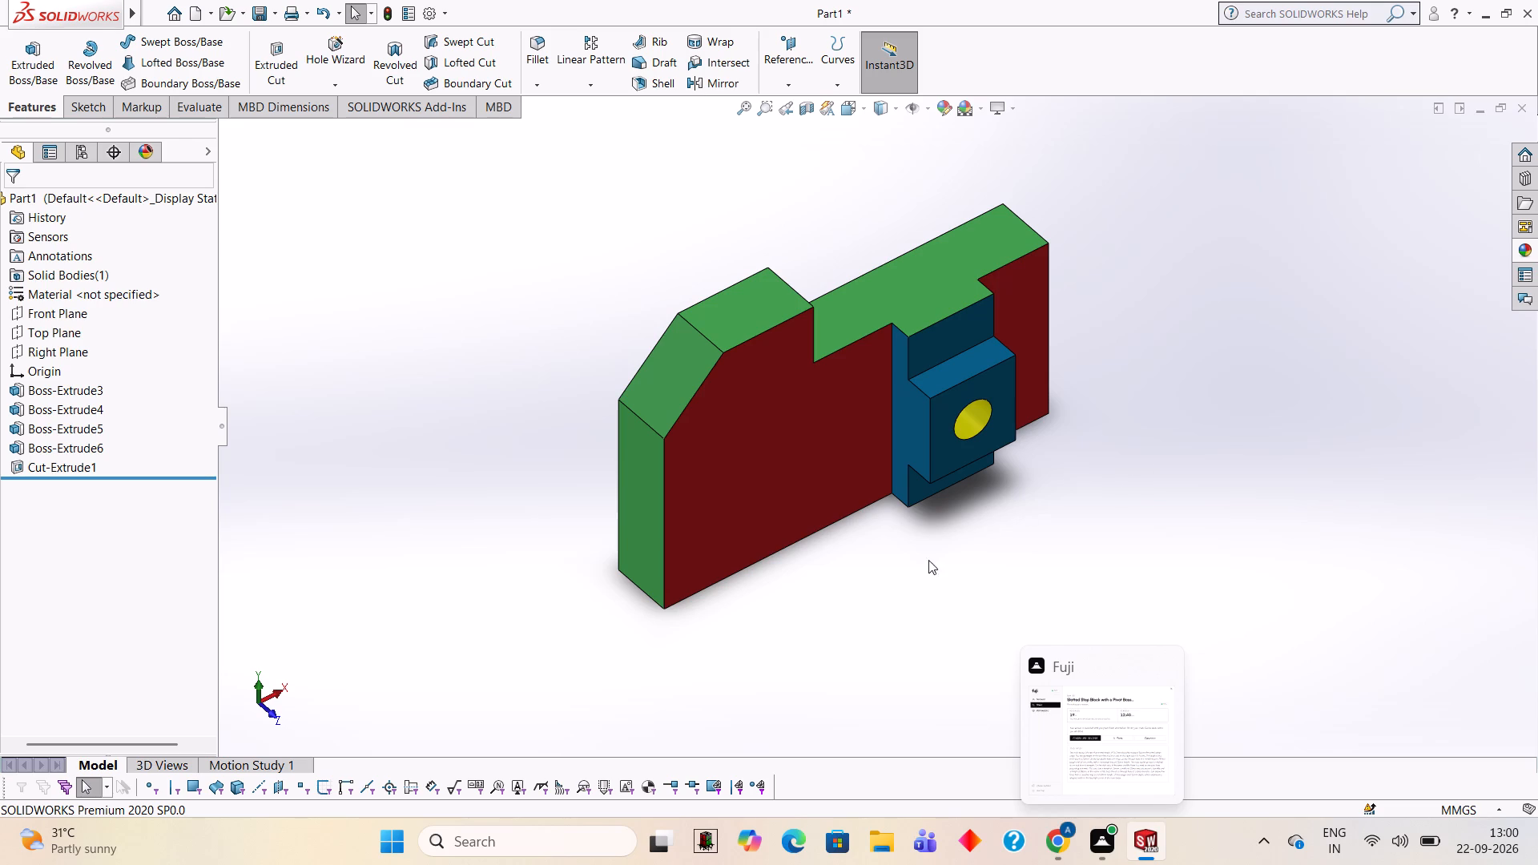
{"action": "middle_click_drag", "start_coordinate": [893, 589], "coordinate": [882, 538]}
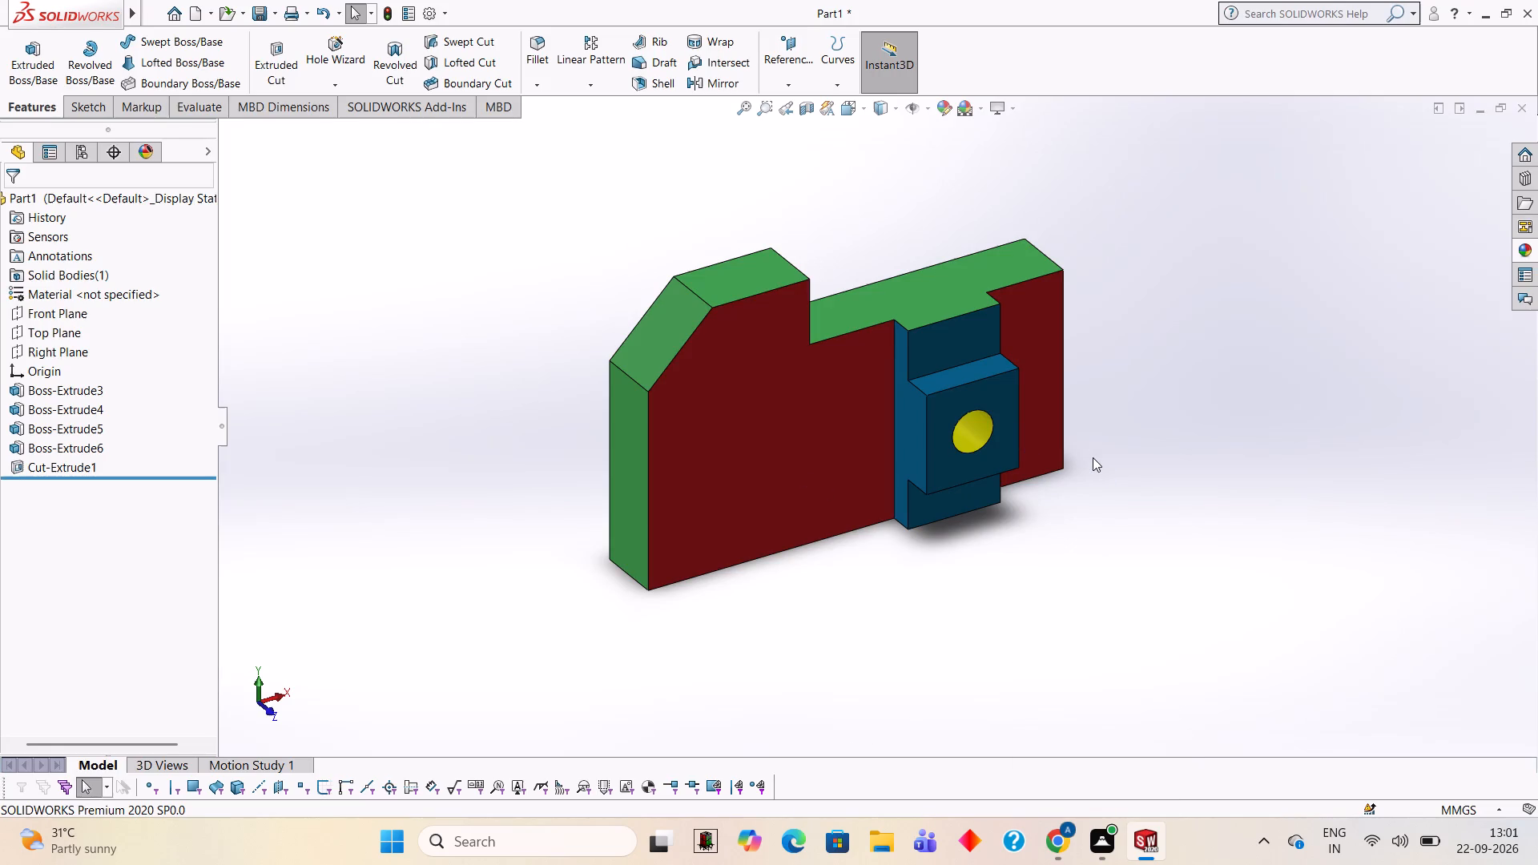
Save the part in the Documents folder as a SOLIDWORKS Part file named 63636363.
{"action": "key", "text": "ctrl+s"}
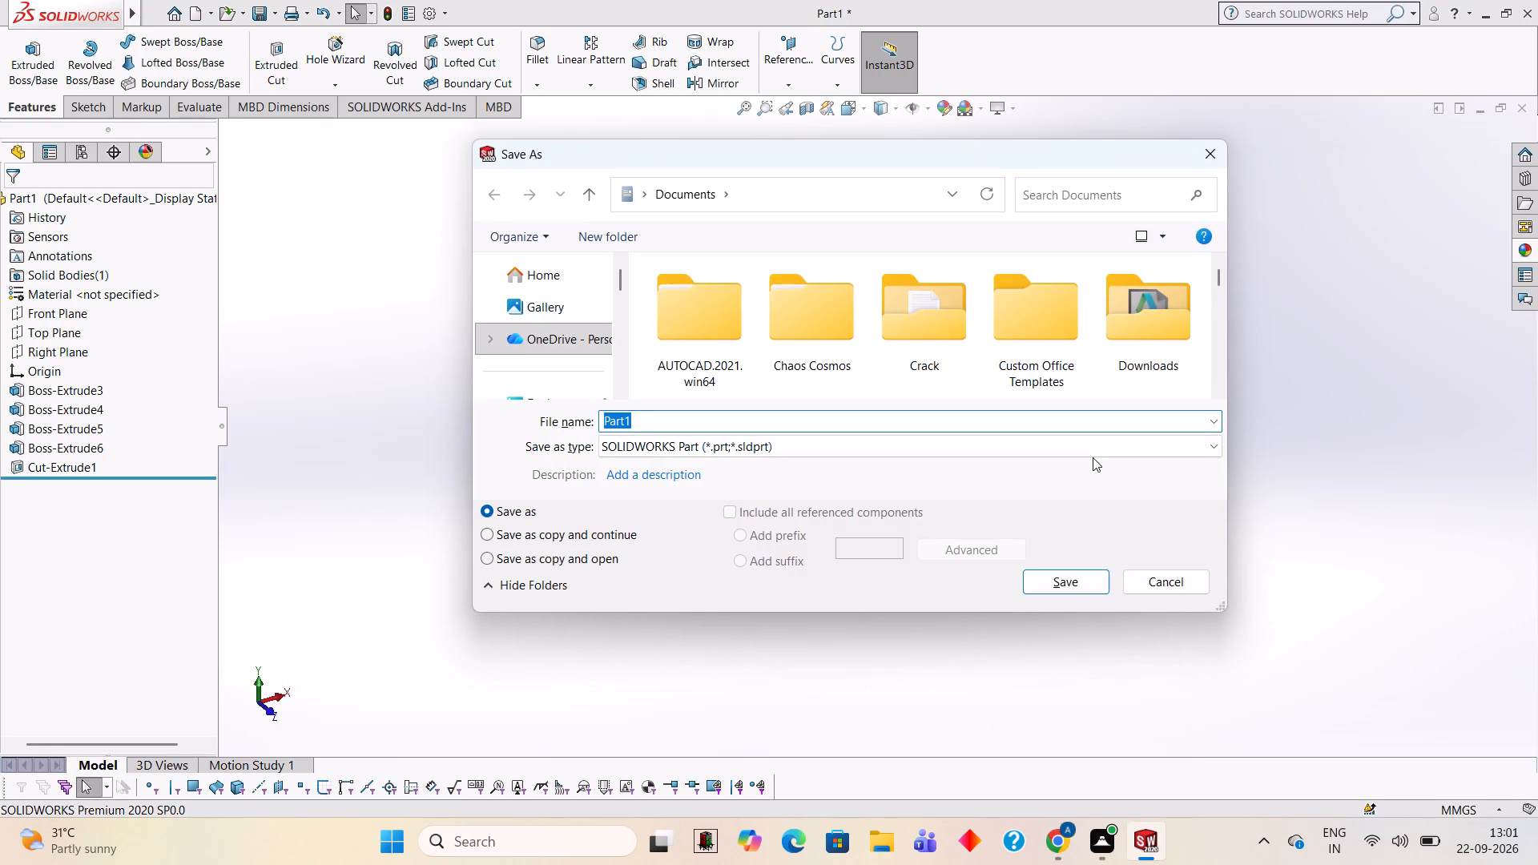
{"action": "type", "text": "62"}
{"action": "key", "text": "BackSpace"}
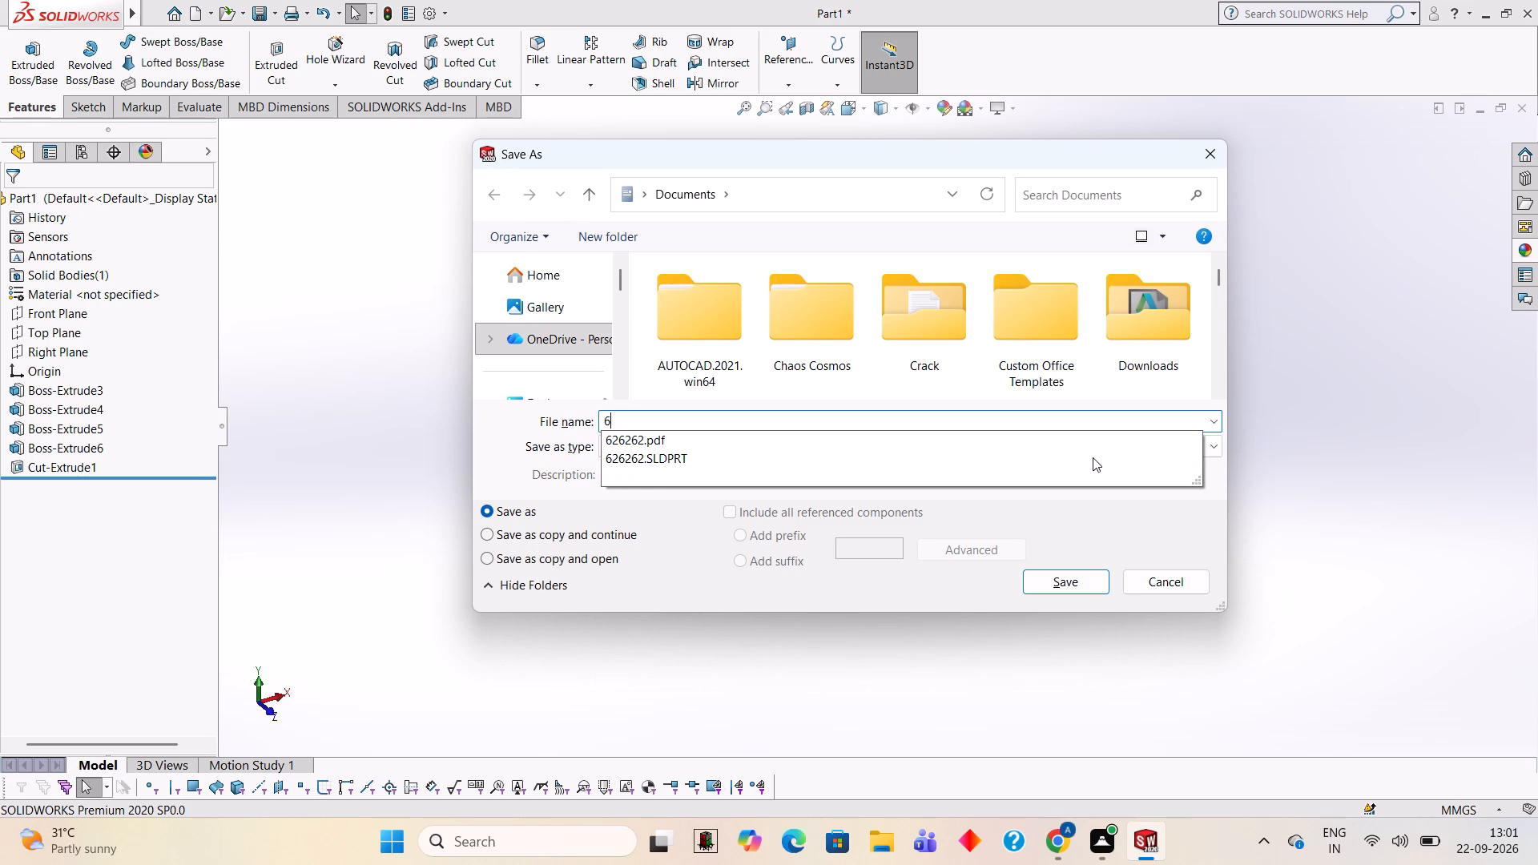
{"action": "key", "text": "3"}
{"action": "type", "text": "636363"}
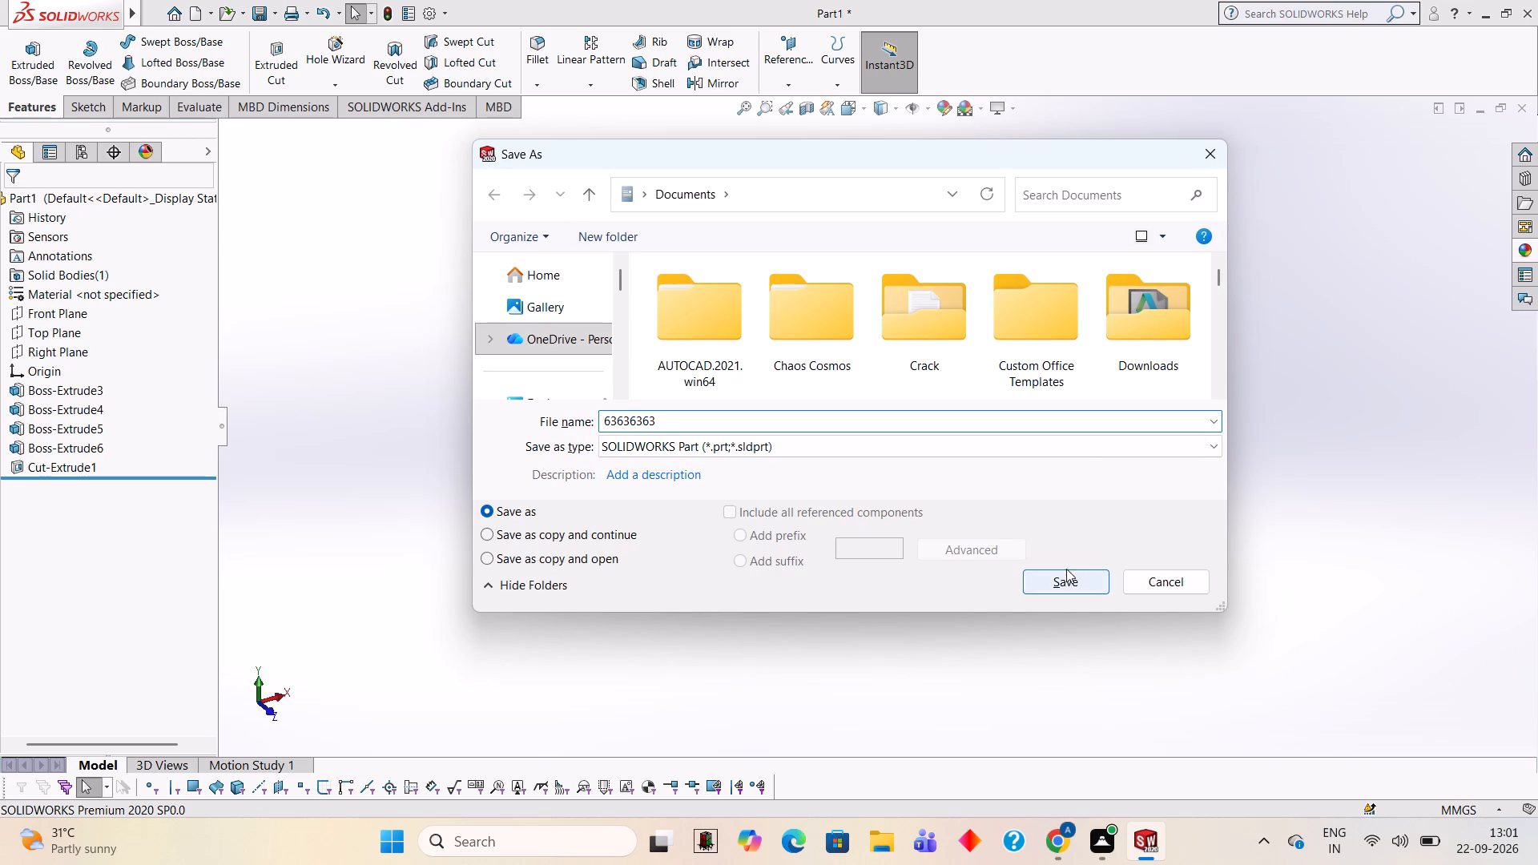
{"action": "left_click", "coordinate": [1082, 583]}
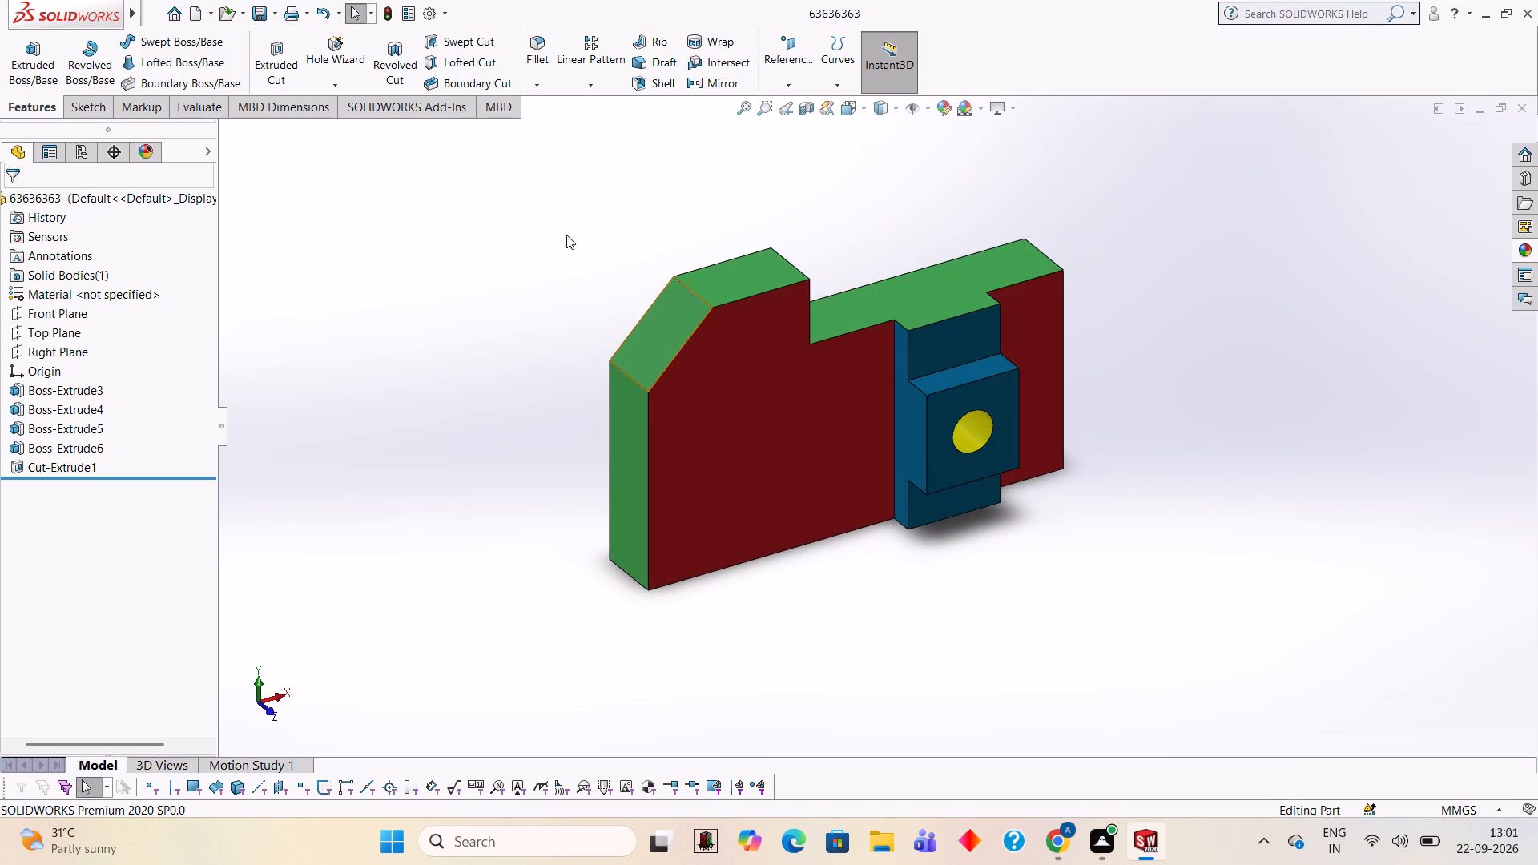
Save a copy of the part in the Documents folder in Adobe PDF format under the name 63636363.
{"action": "left_click", "coordinate": [270, 11]}
{"action": "left_click", "coordinate": [281, 54]}
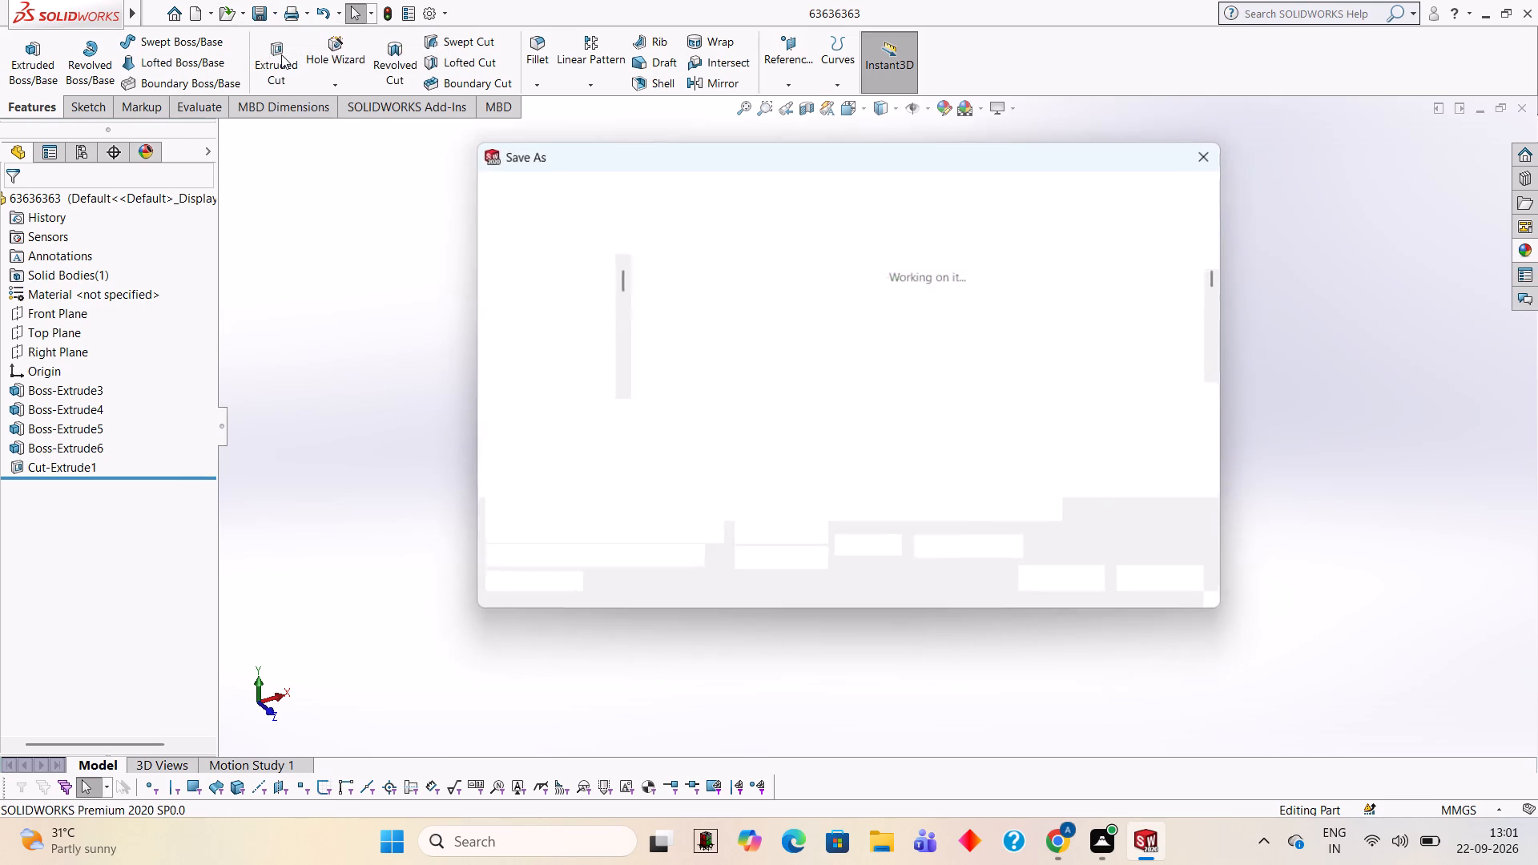
{"action": "left_click", "coordinate": [856, 446]}
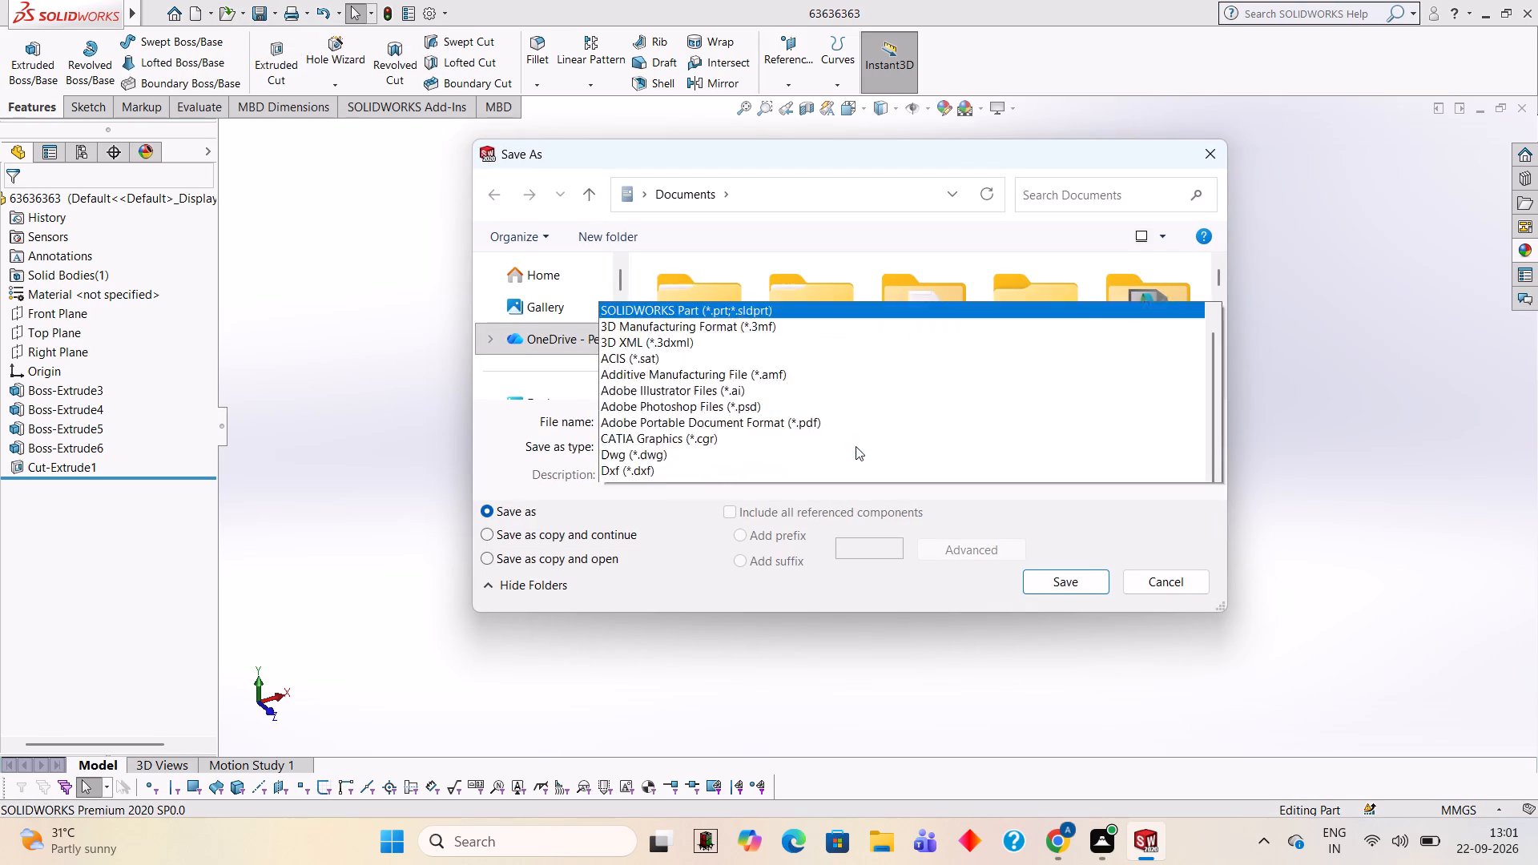
{"action": "left_click", "coordinate": [706, 118]}
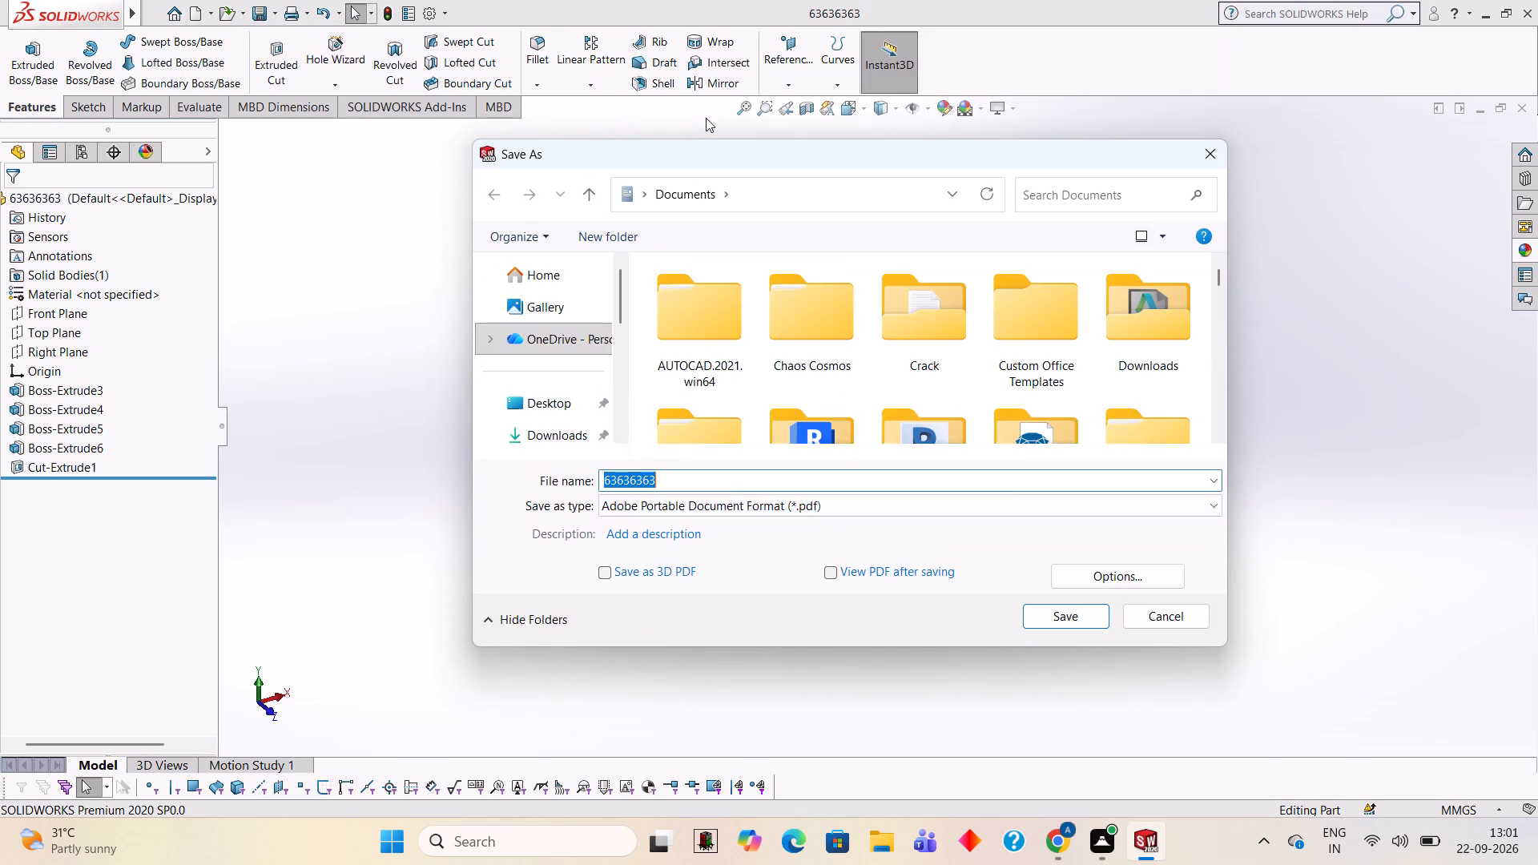
{"action": "left_click", "coordinate": [1079, 618]}
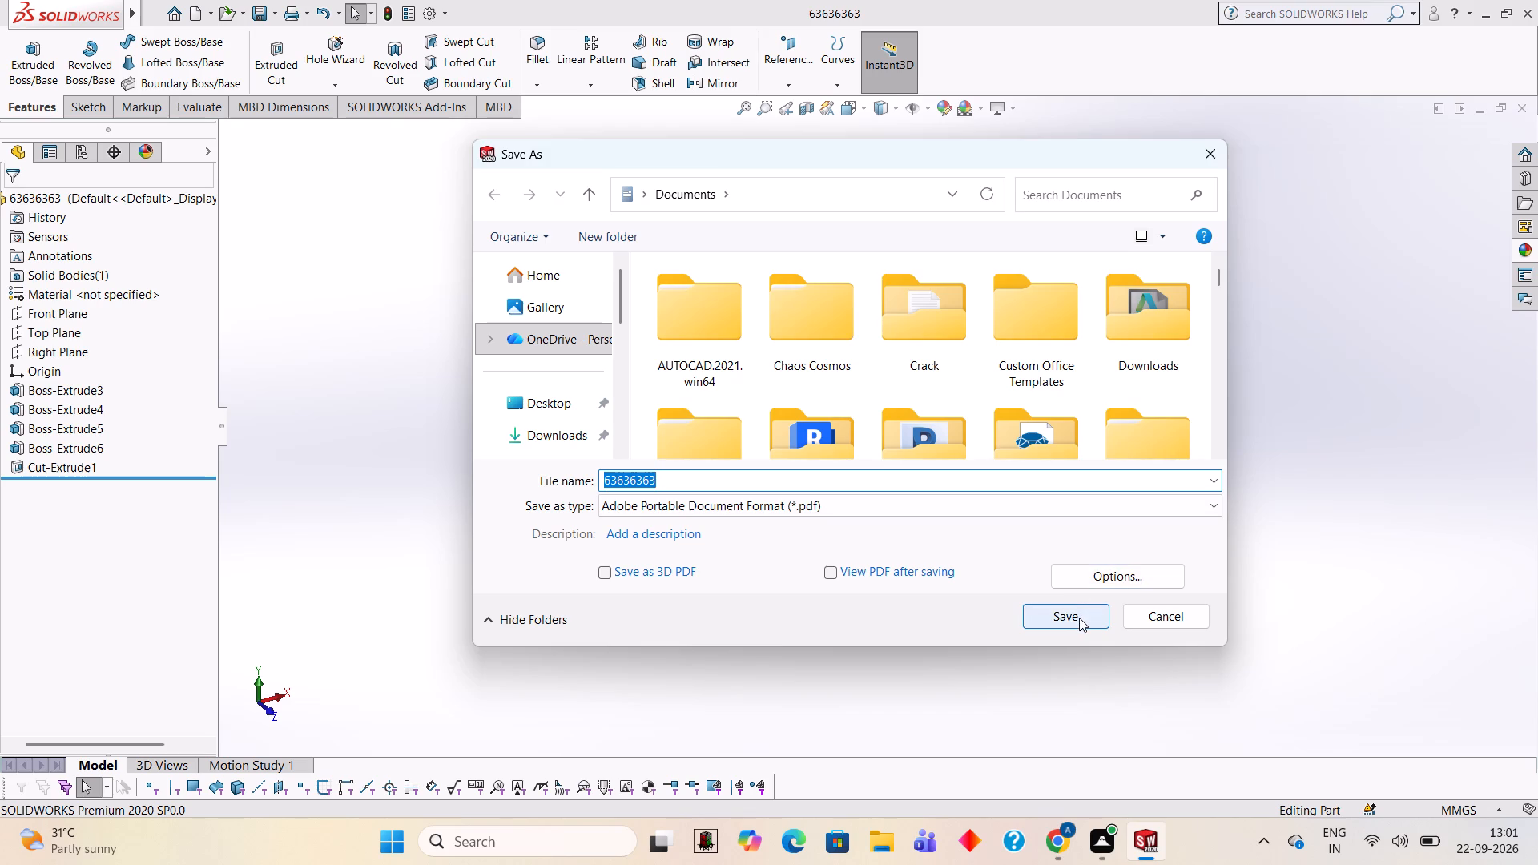